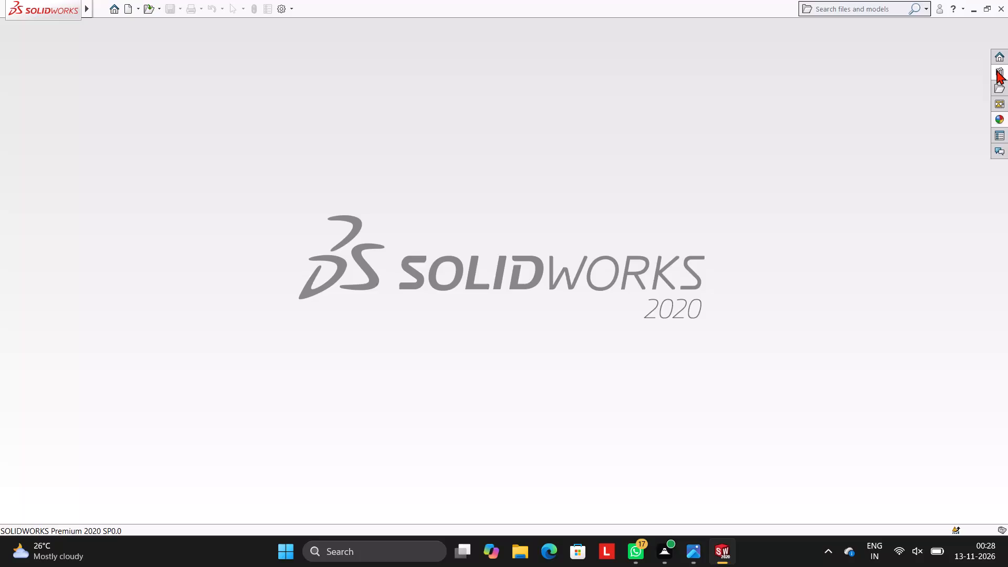
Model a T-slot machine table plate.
Create a new part document and start a sketch on the Front Plane.
left_click(127, 6)
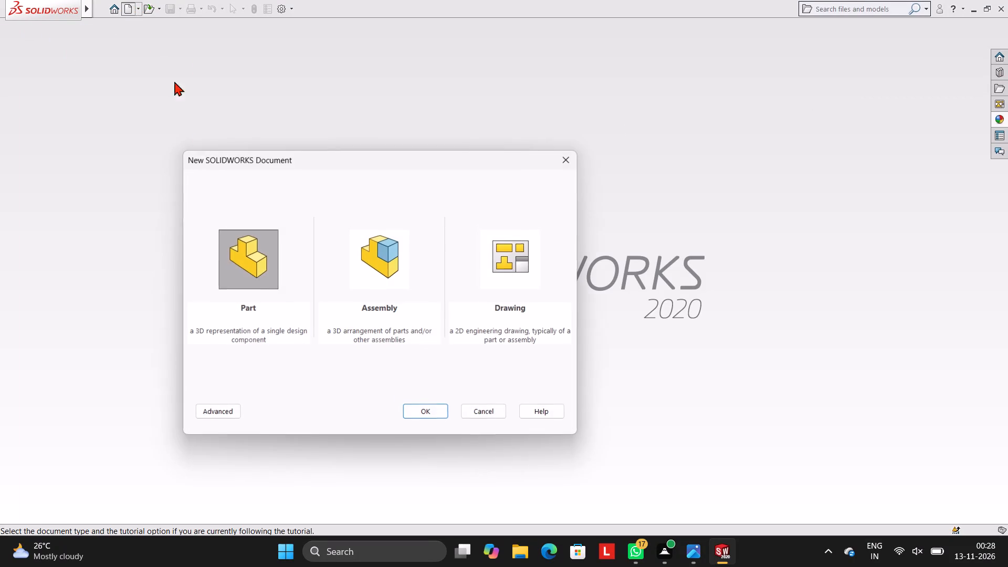
left_click(427, 405)
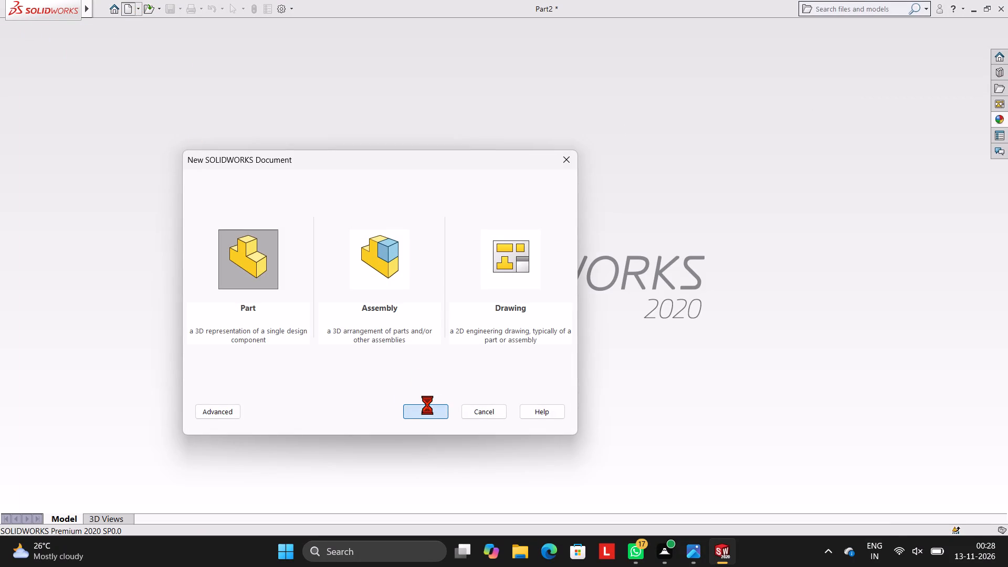
left_click(41, 195)
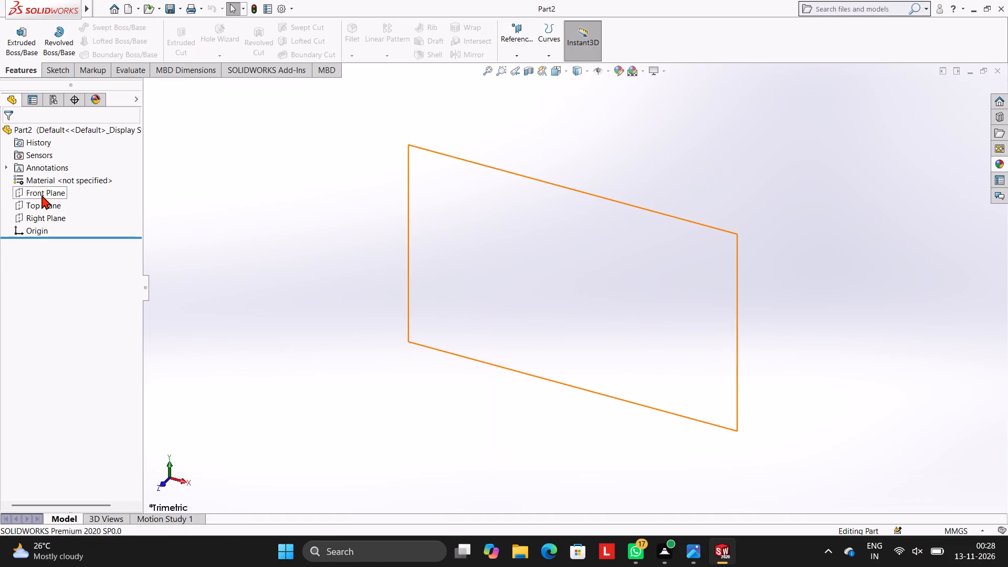
left_click(54, 182)
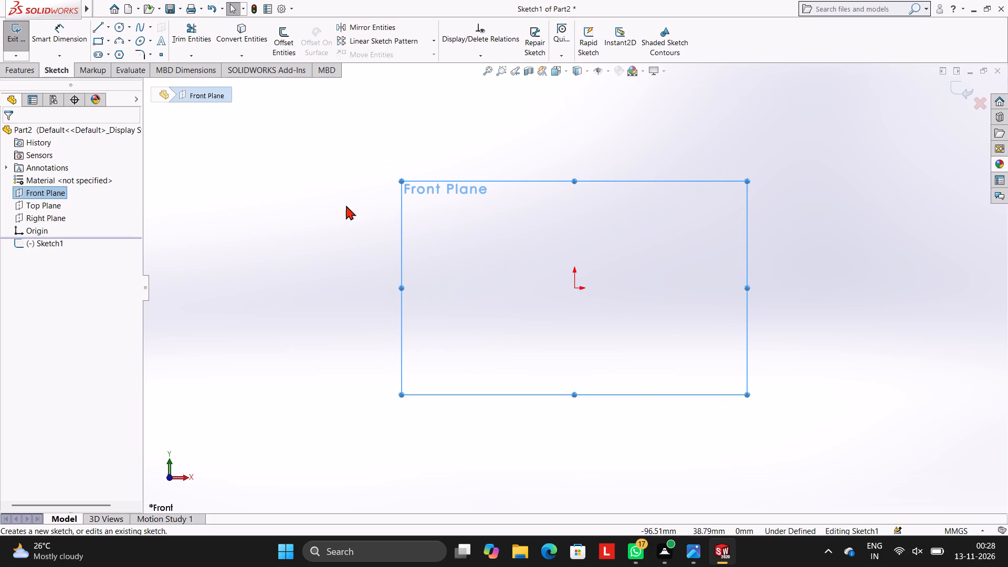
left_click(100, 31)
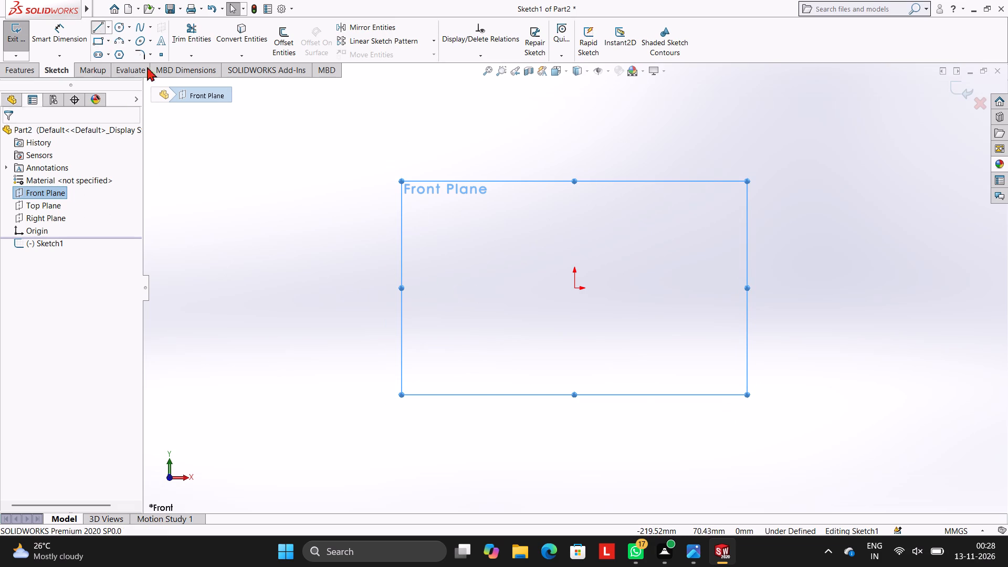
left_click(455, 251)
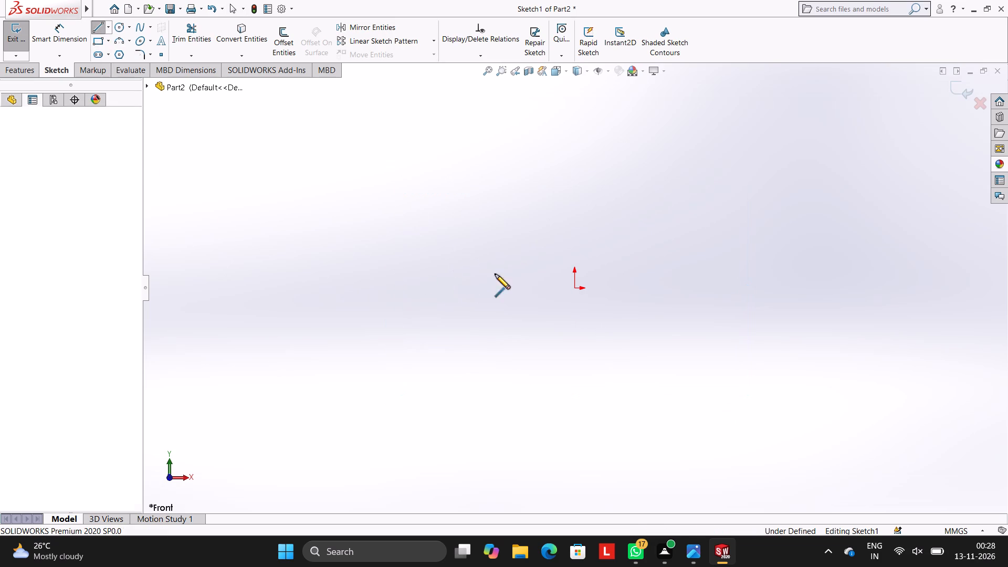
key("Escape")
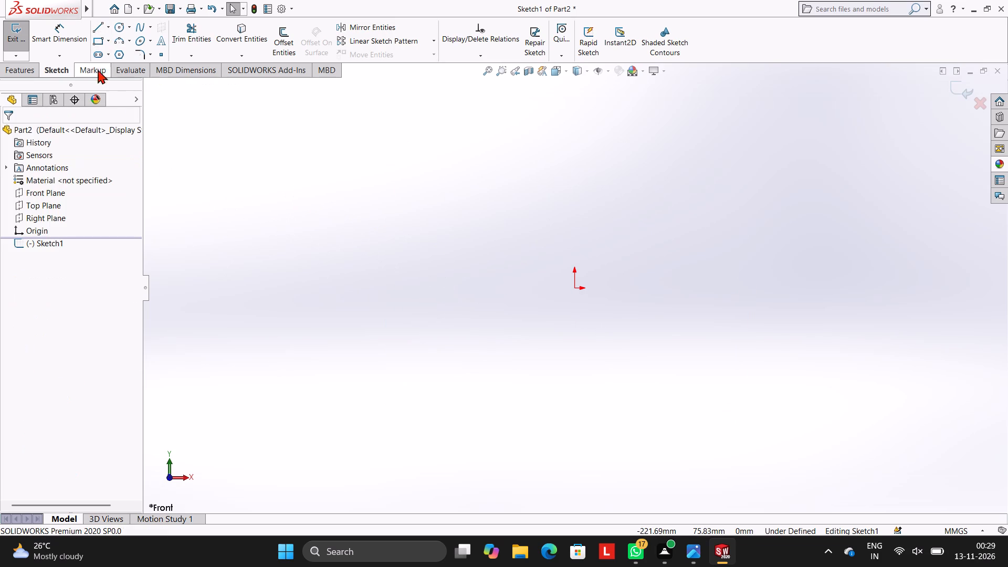
Draw a horizontal line from the origin in the positive X direction with a length of 1200 mm.
left_click(97, 26)
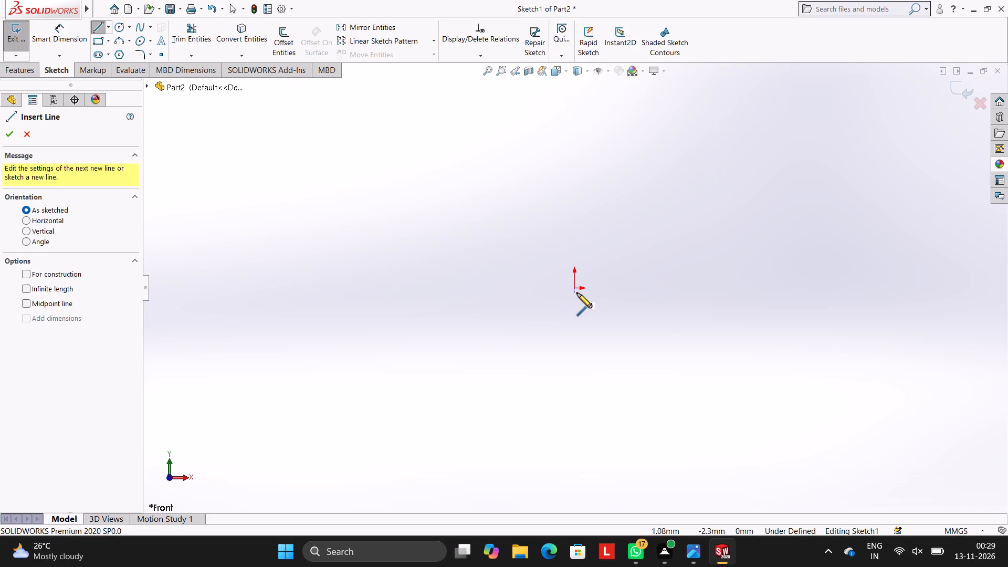
left_click(574, 286)
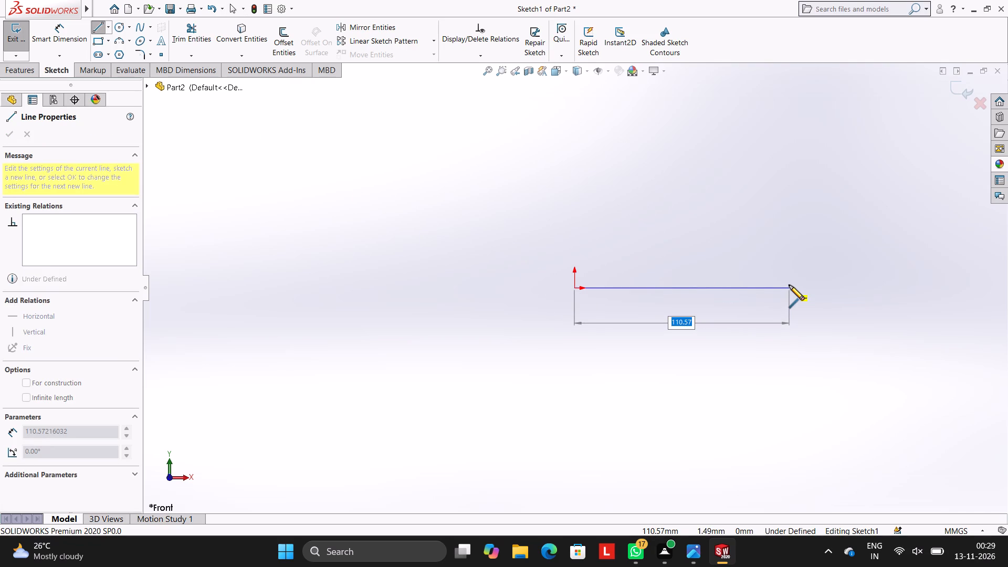
type("900")
key("BackSpace")
key("BackSpace")
key("BackSpace")
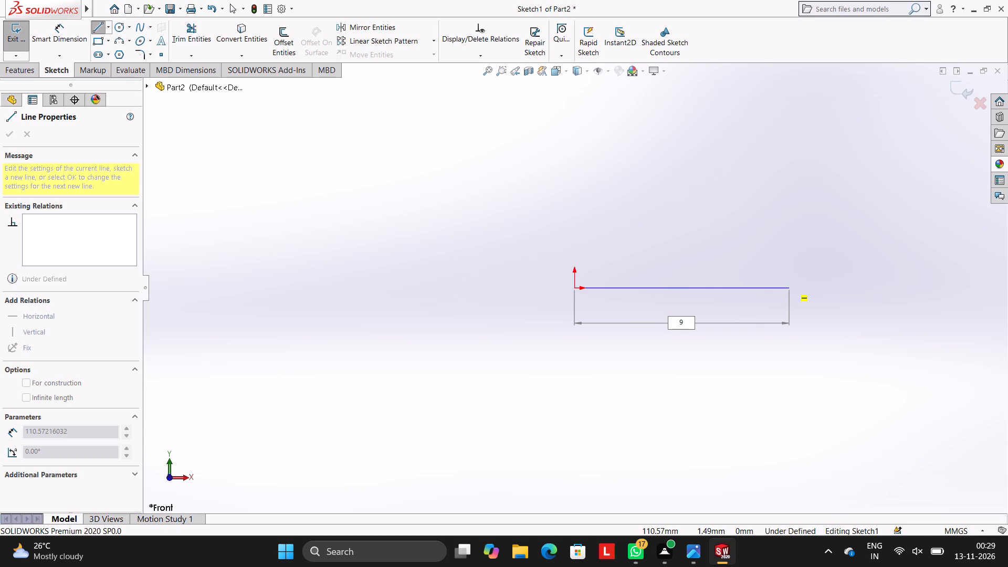
type("1200")
key("Return")
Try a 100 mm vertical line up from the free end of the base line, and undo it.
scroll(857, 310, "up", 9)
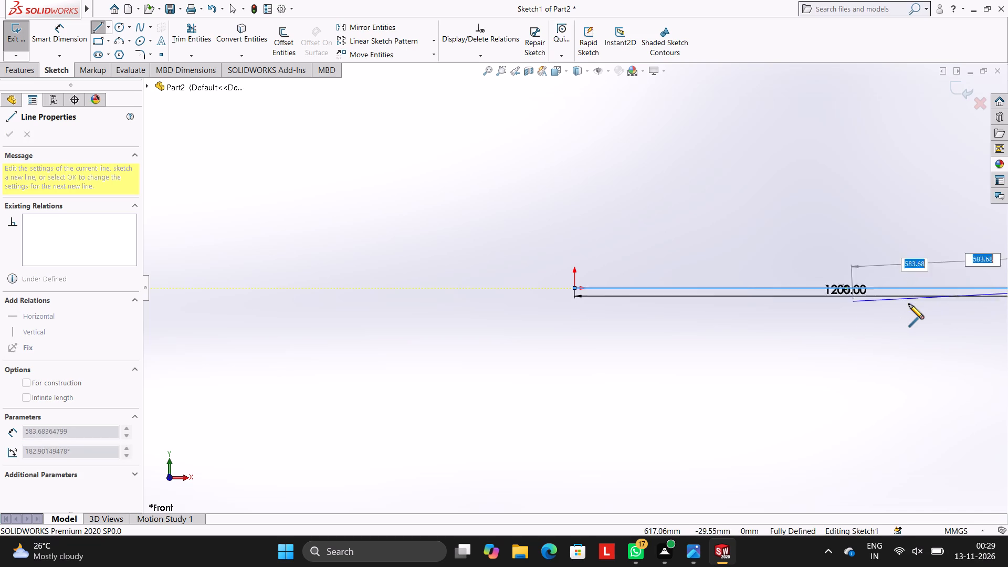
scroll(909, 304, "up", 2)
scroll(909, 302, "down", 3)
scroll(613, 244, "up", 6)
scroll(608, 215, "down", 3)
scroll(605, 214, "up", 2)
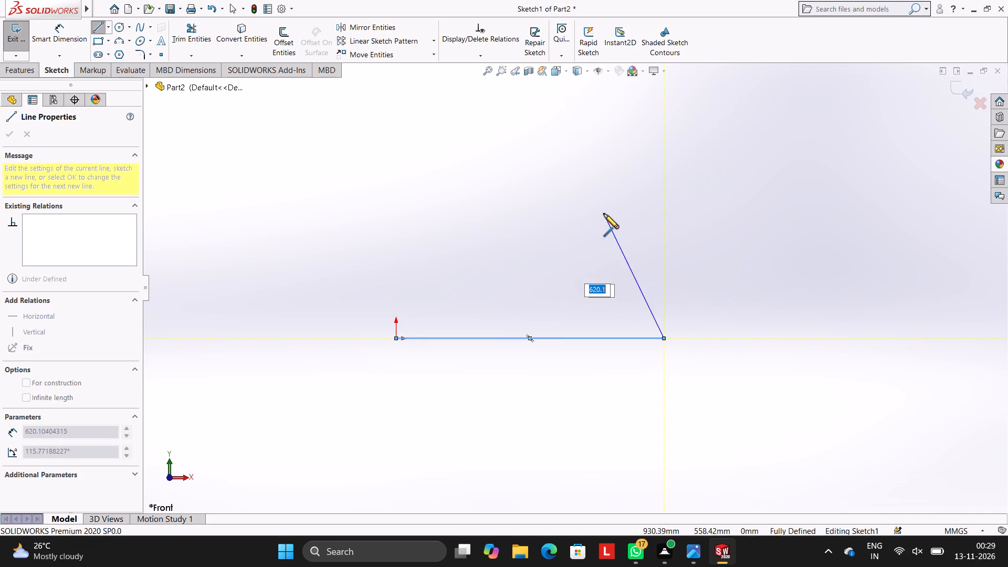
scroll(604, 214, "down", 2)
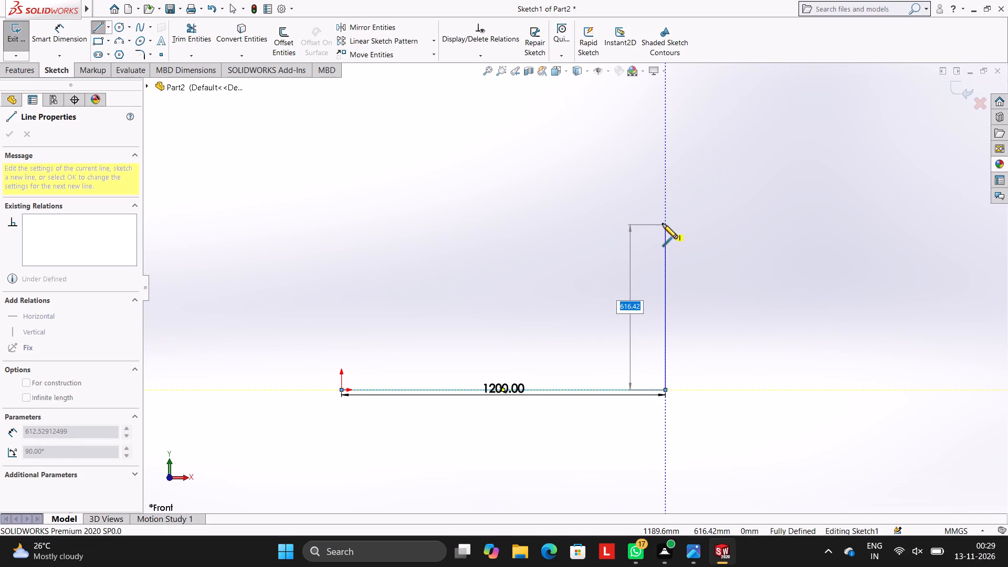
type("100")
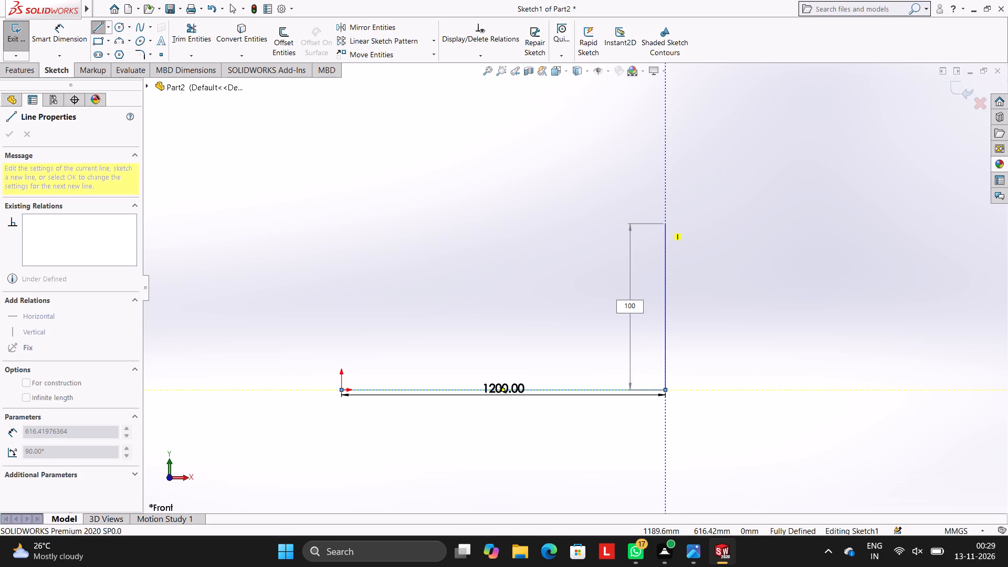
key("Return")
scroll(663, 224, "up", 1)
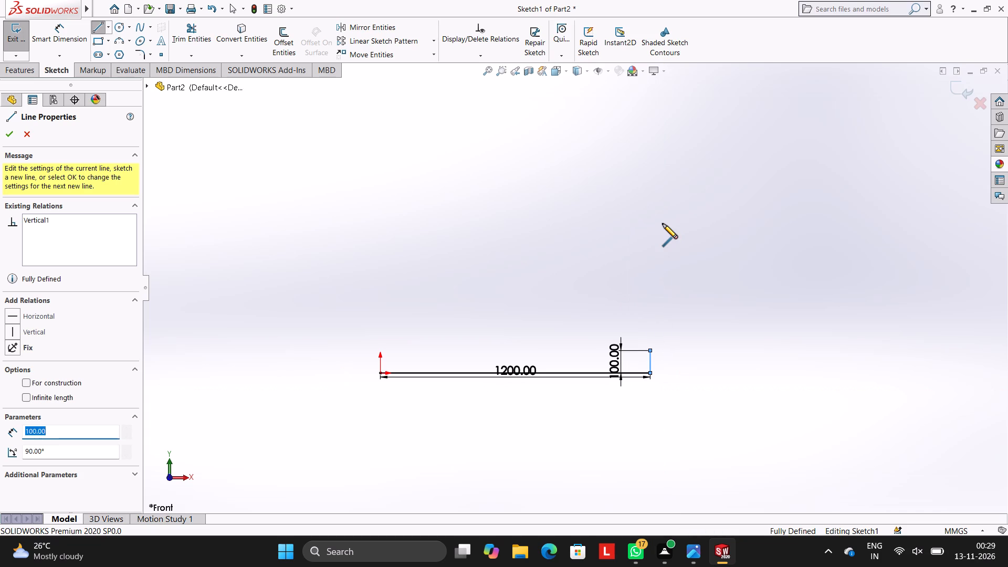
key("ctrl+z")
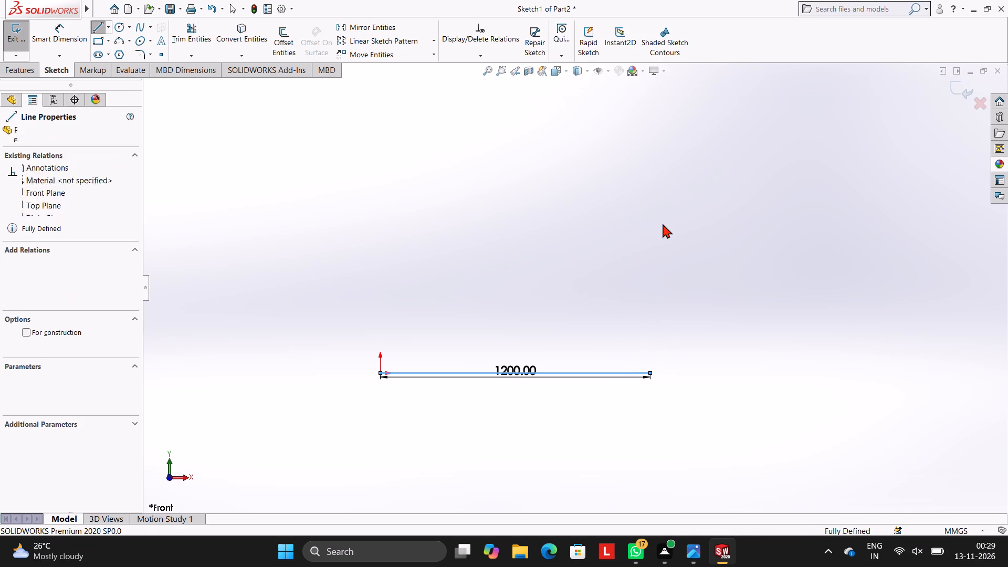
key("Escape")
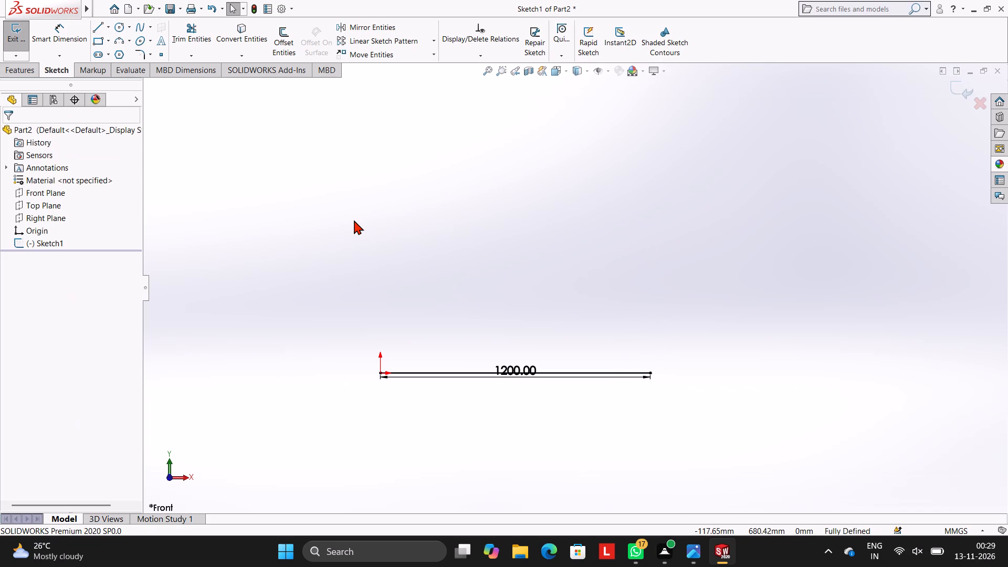
Complete the rectangle with a 1000 mm vertical line up from the base line's free end, a 1200 mm top line and a closing line to the origin.
left_click(99, 29)
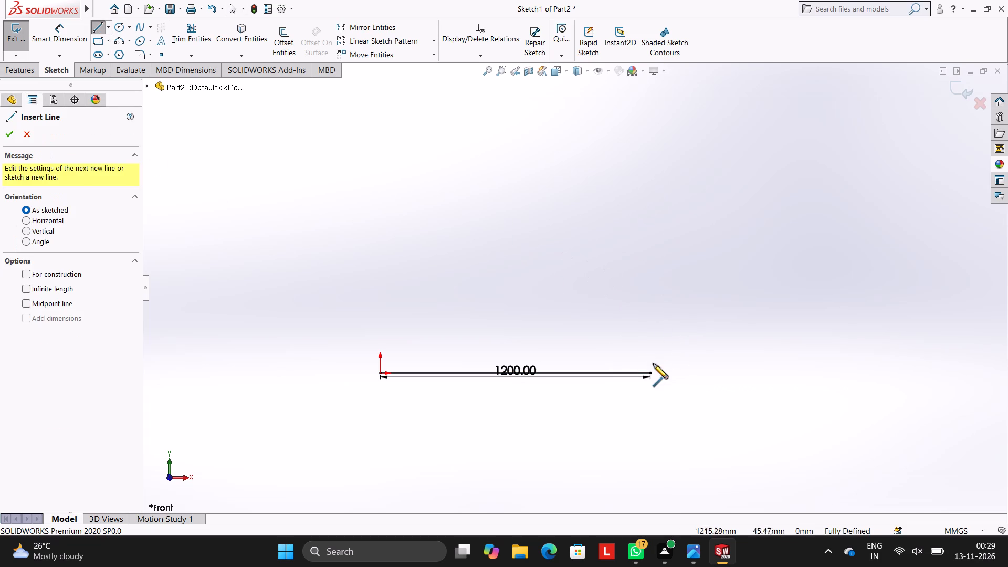
left_click(650, 371)
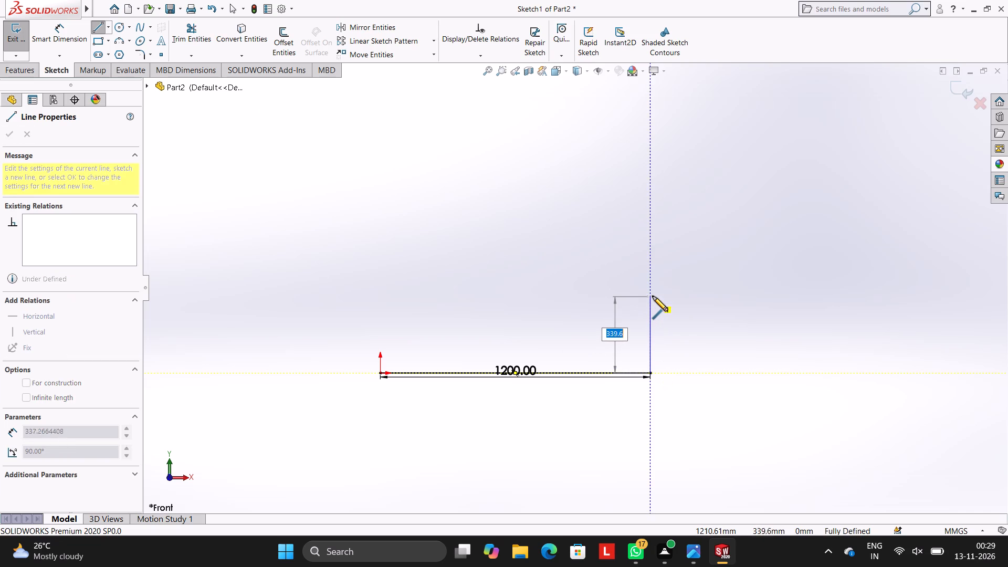
type("1000")
key("Return")
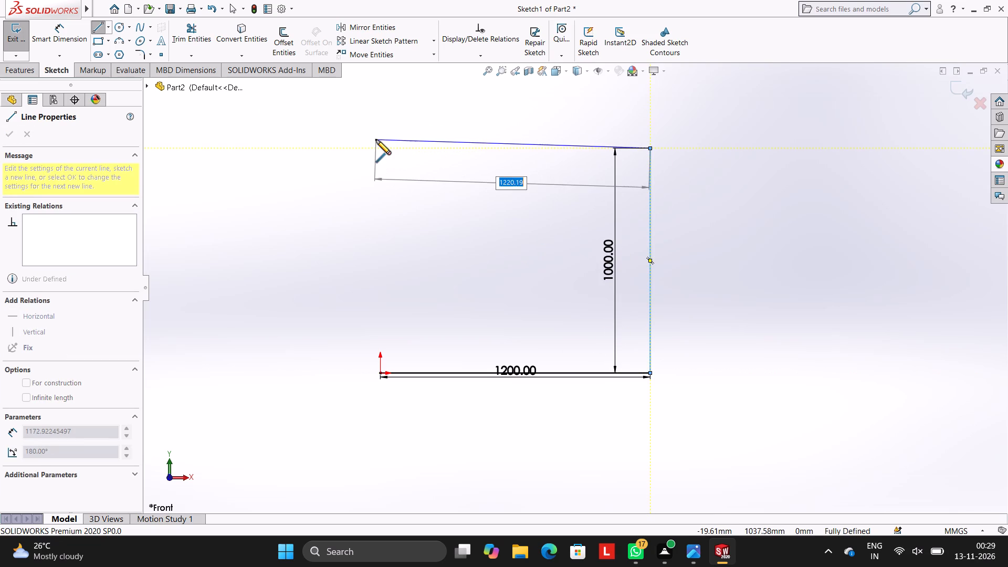
type("12")
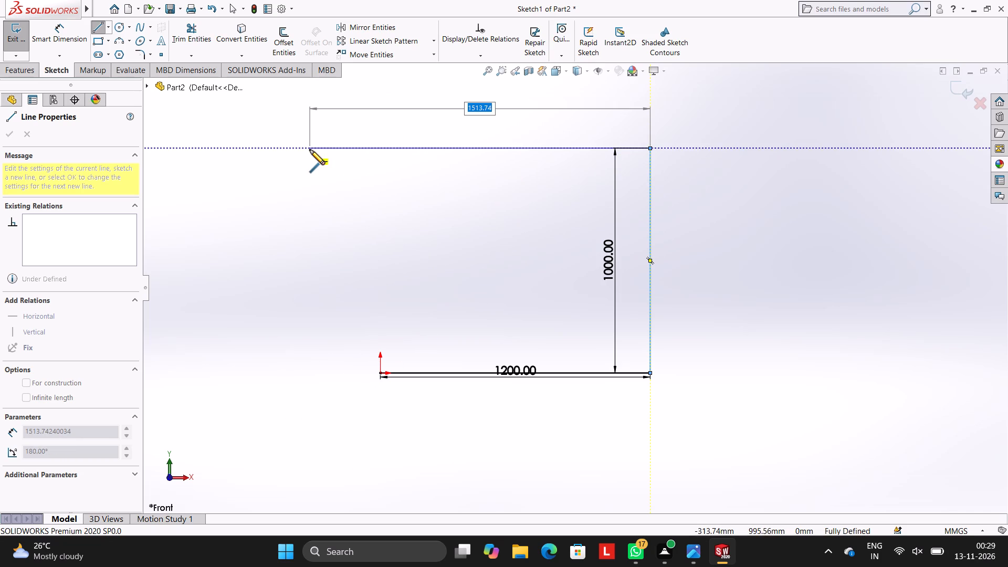
key("1")
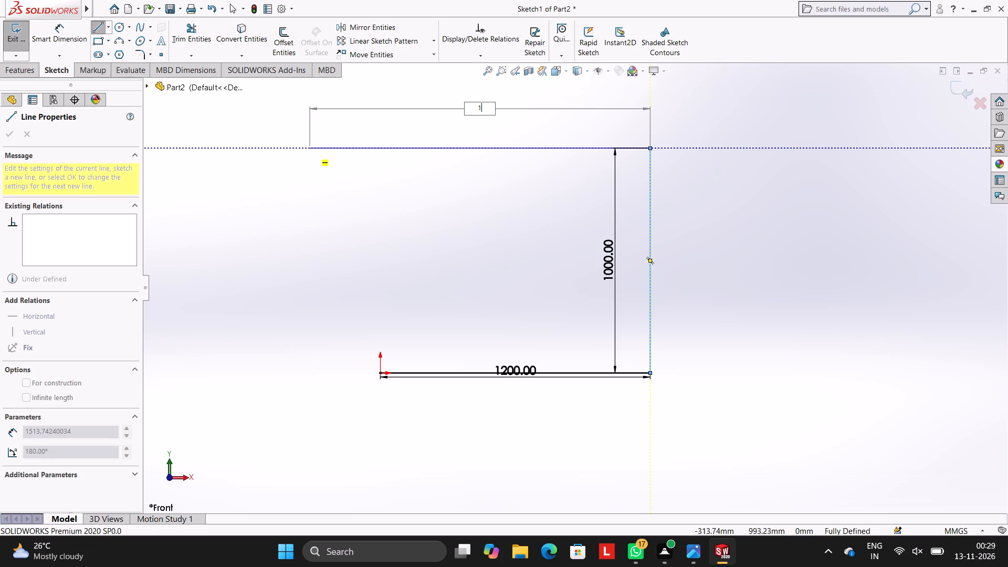
type("200")
key("Return")
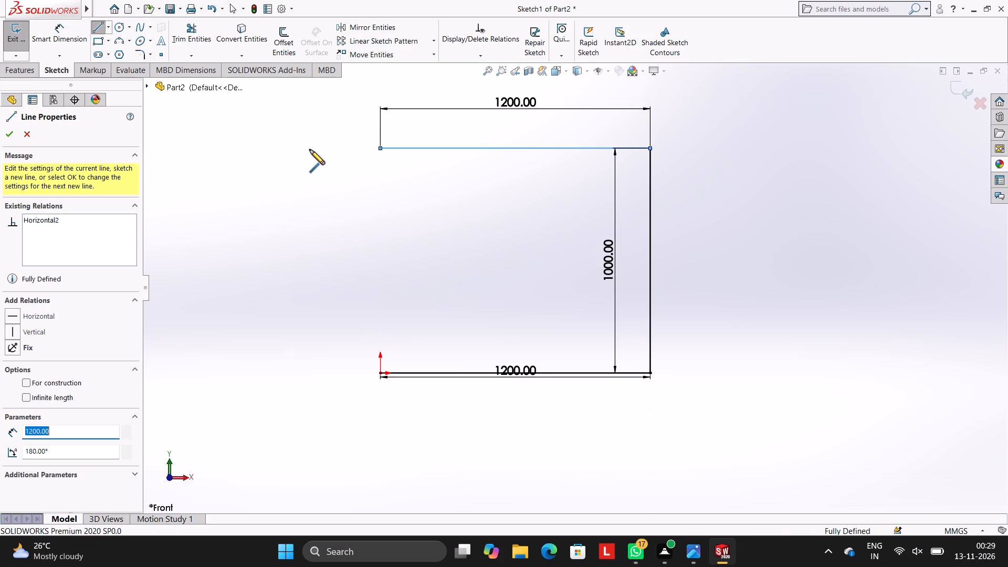
left_click(380, 374)
key("Escape")
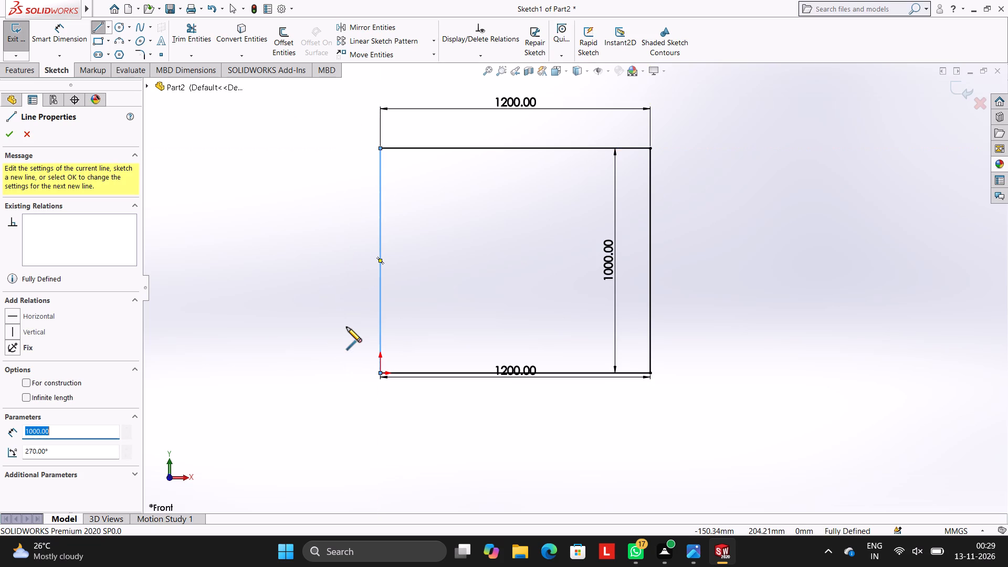
key("Escape")
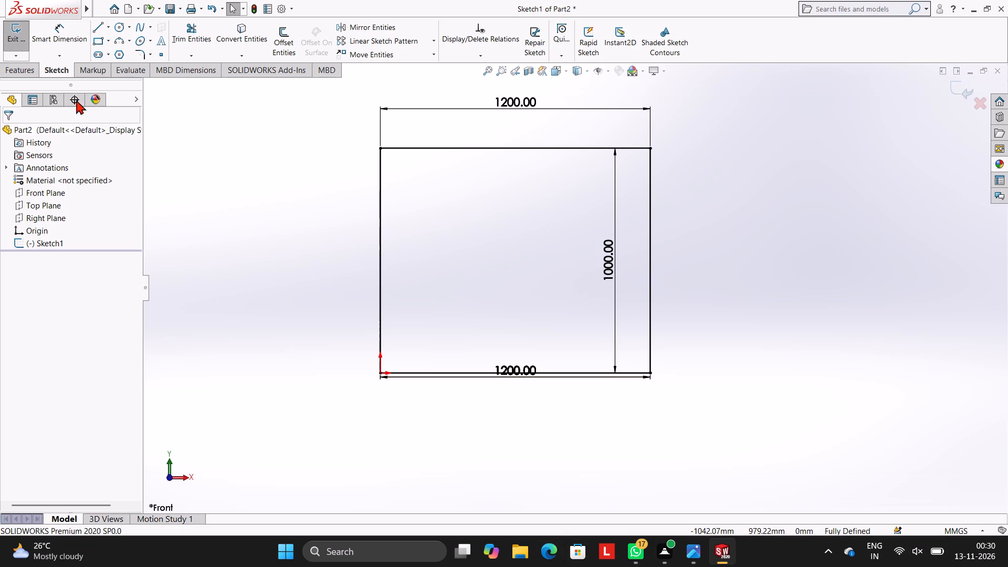
Extrude the rectangle as a blind boss with a depth of 120 mm.
left_click(17, 70)
left_click(33, 41)
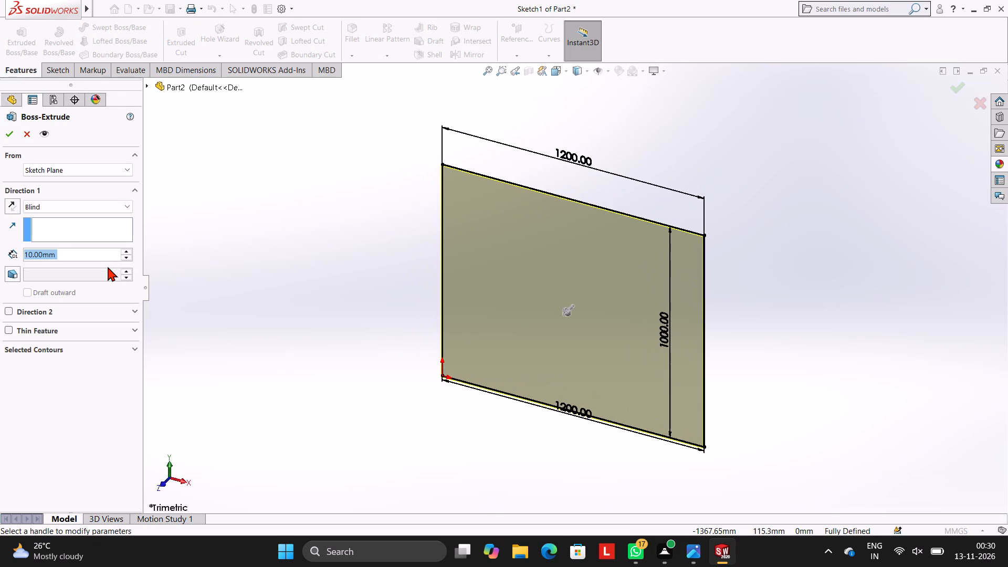
type("120")
key("Return")
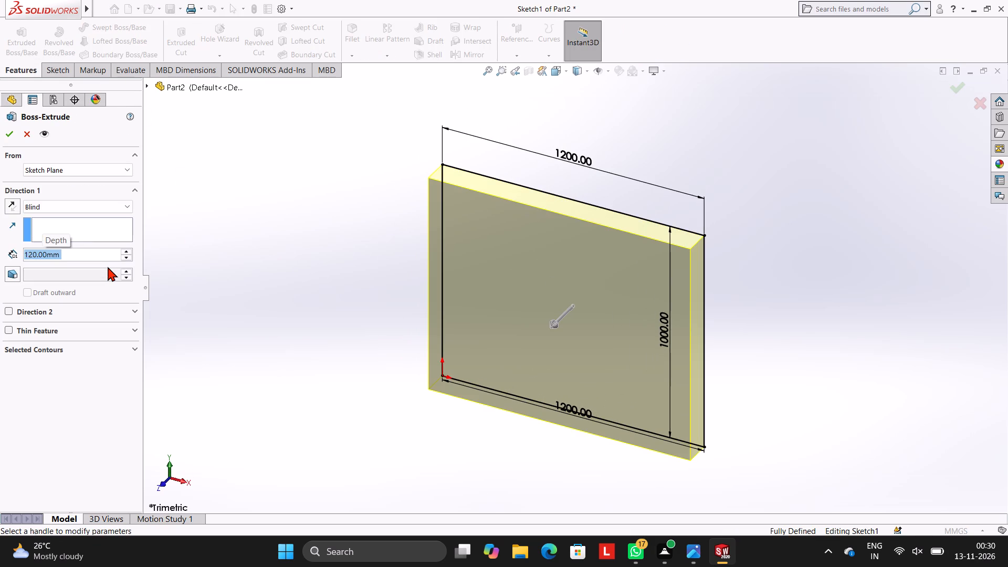
left_click(8, 133)
left_click(243, 164)
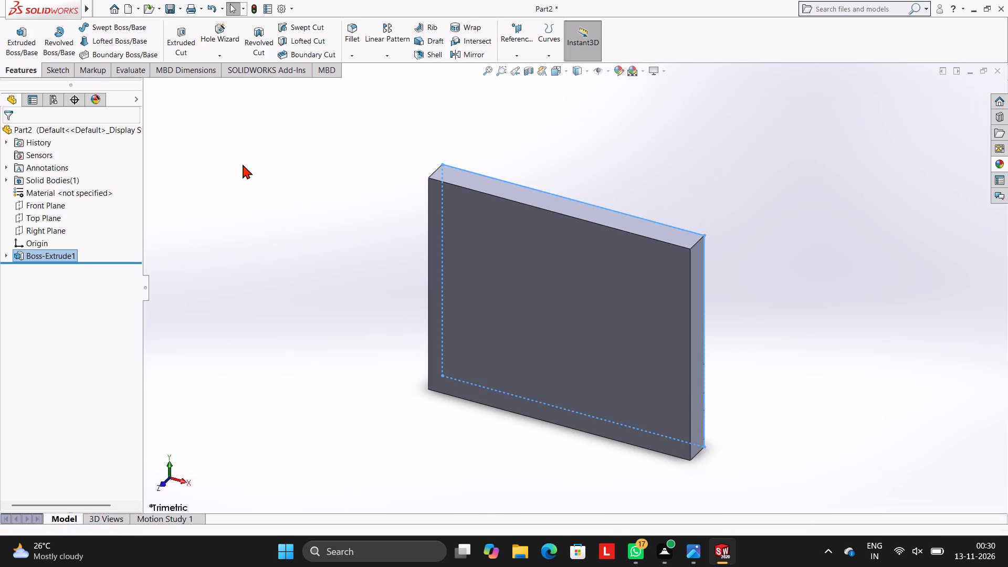
Start a new sketch on the block's long narrow bottom face, viewed normal to the sketch plane.
middle_click_drag(502, 195, 527, 141)
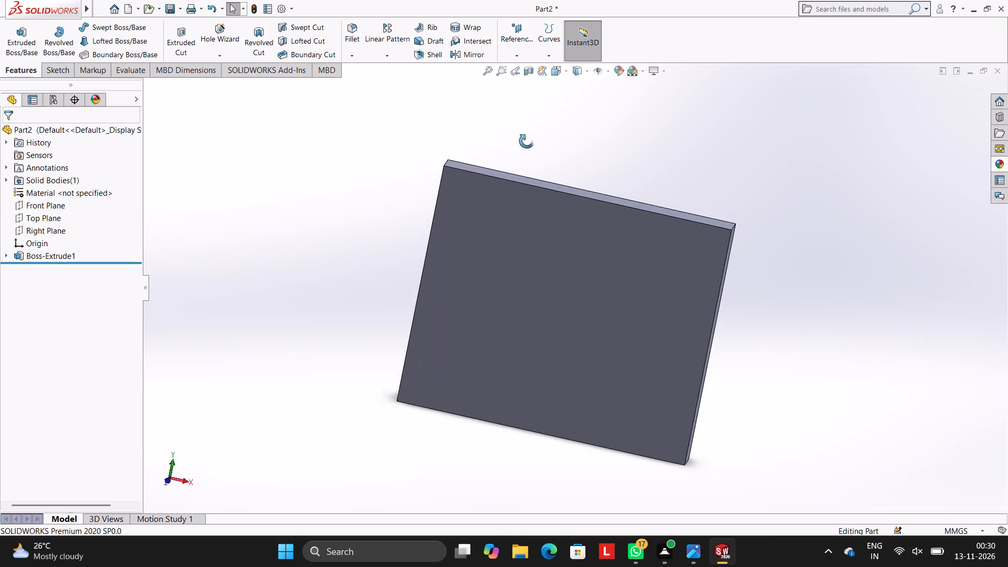
middle_click_drag(527, 141, 526, 136)
middle_click_drag(590, 237, 569, 157)
middle_click_drag(621, 213, 653, 251)
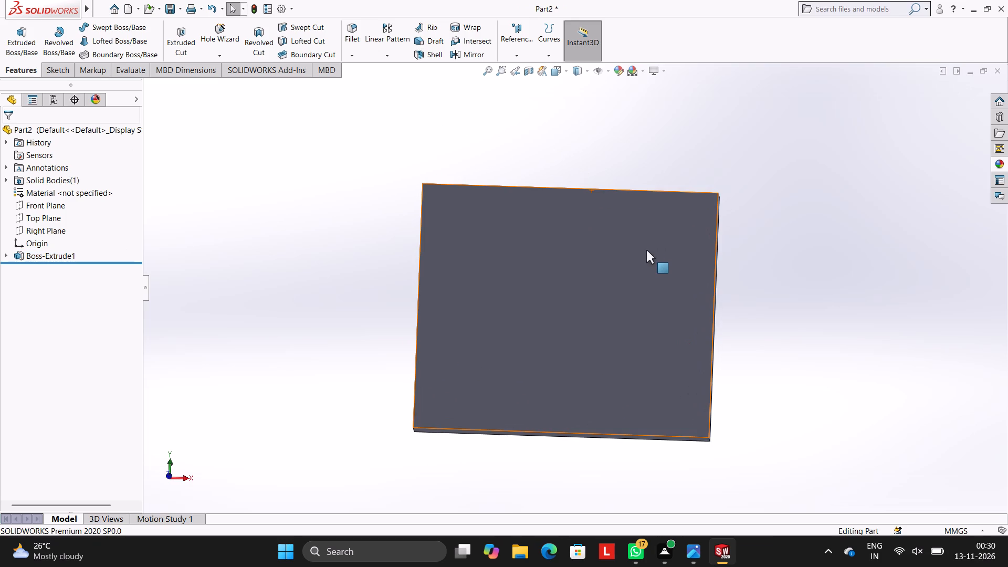
middle_click_drag(676, 248, 675, 187)
middle_click_drag(665, 249, 658, 193)
scroll(658, 198, "up", 1)
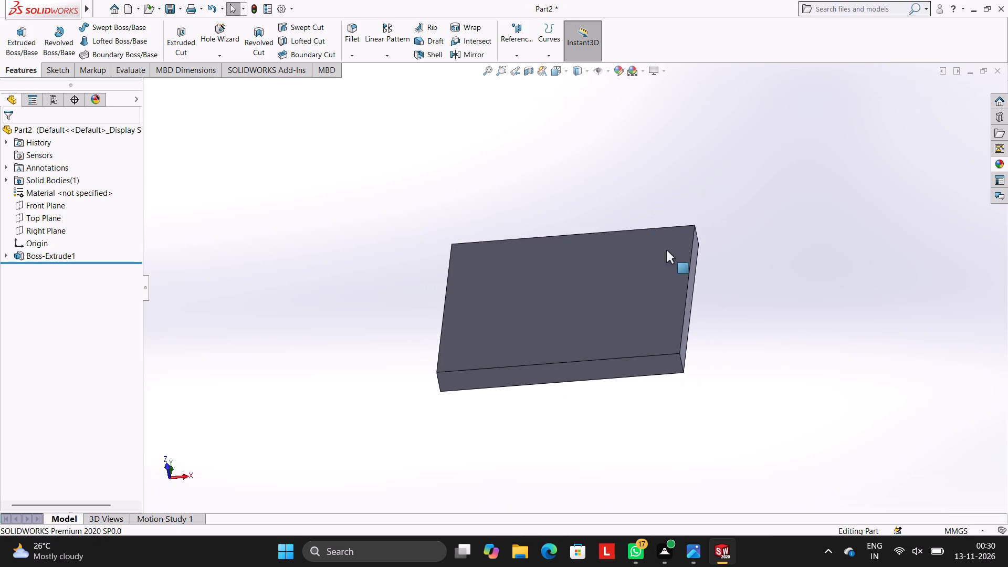
middle_click_drag(664, 236, 664, 226)
left_click(533, 369)
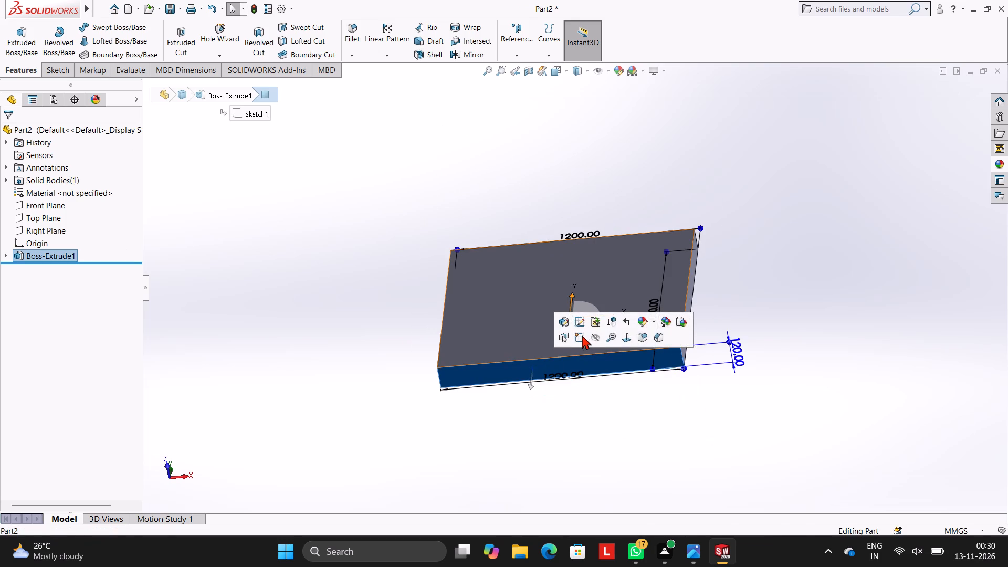
left_click(578, 335)
key("ctrl+8")
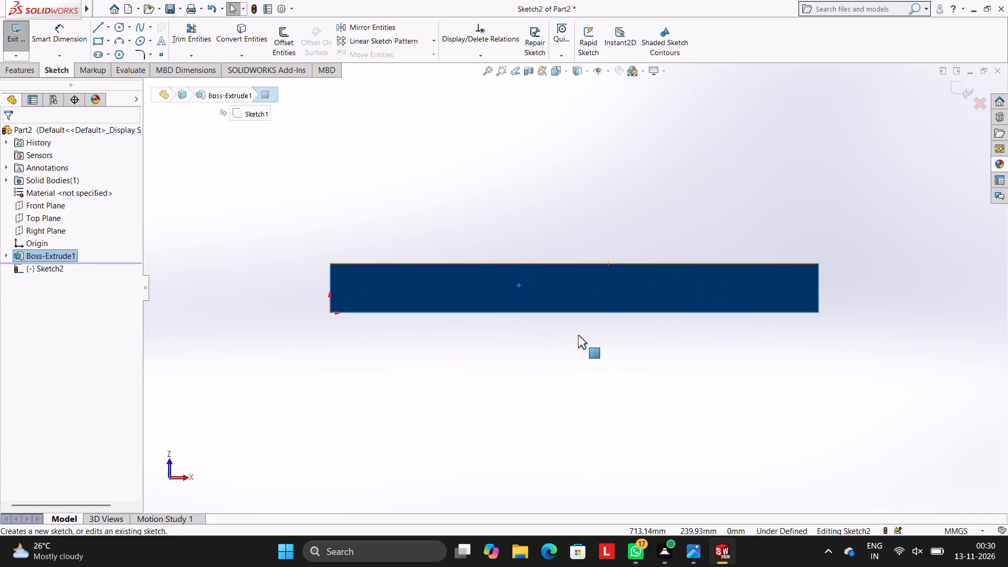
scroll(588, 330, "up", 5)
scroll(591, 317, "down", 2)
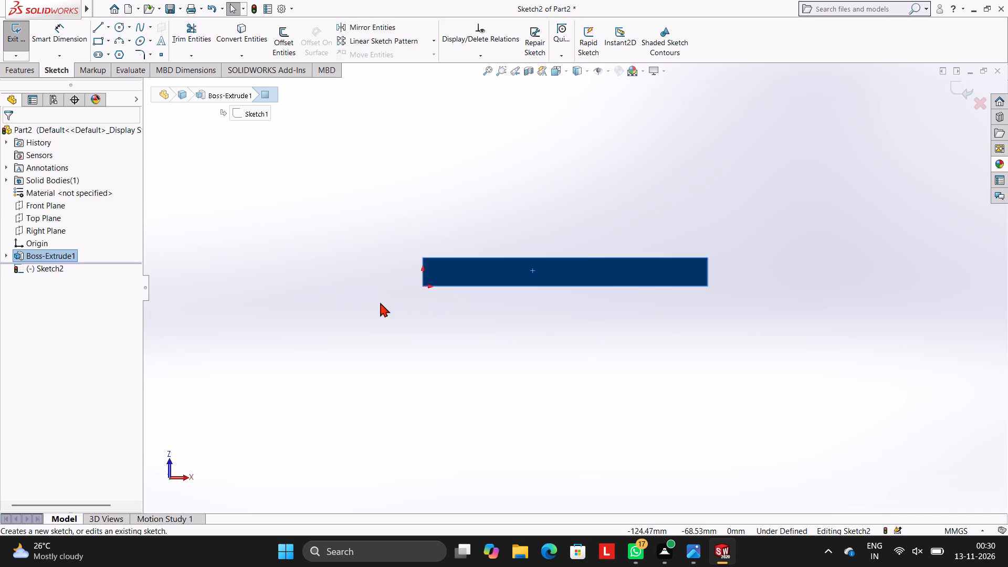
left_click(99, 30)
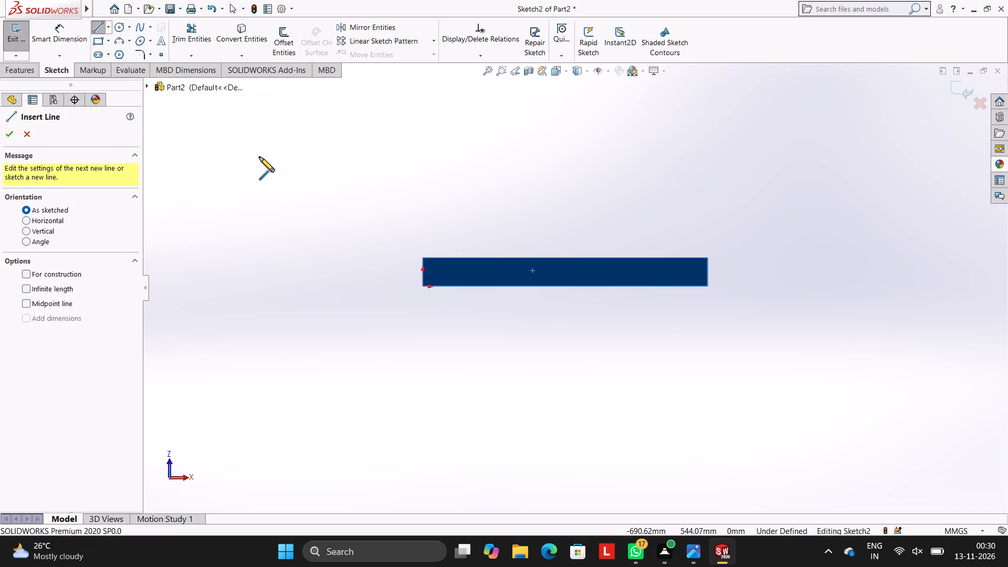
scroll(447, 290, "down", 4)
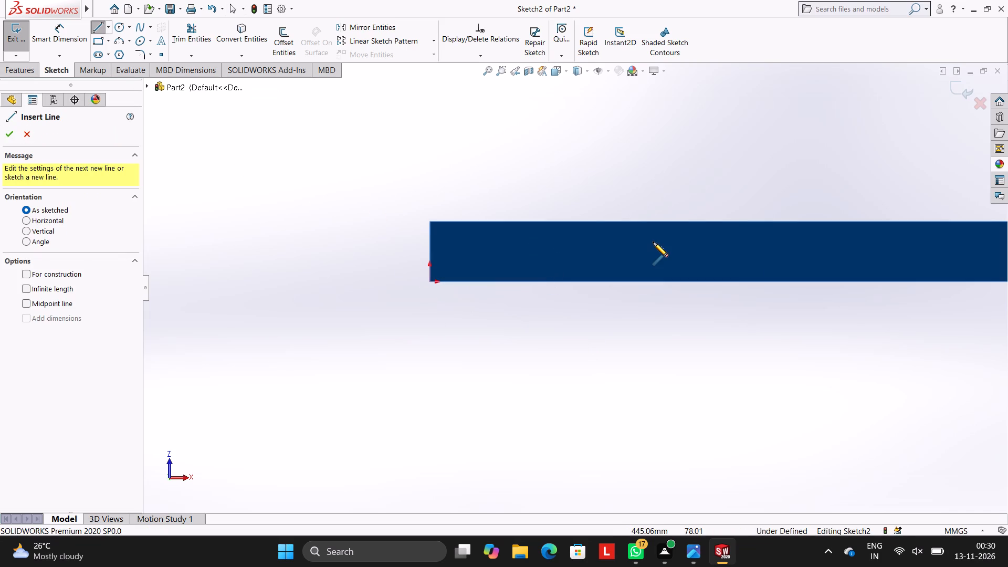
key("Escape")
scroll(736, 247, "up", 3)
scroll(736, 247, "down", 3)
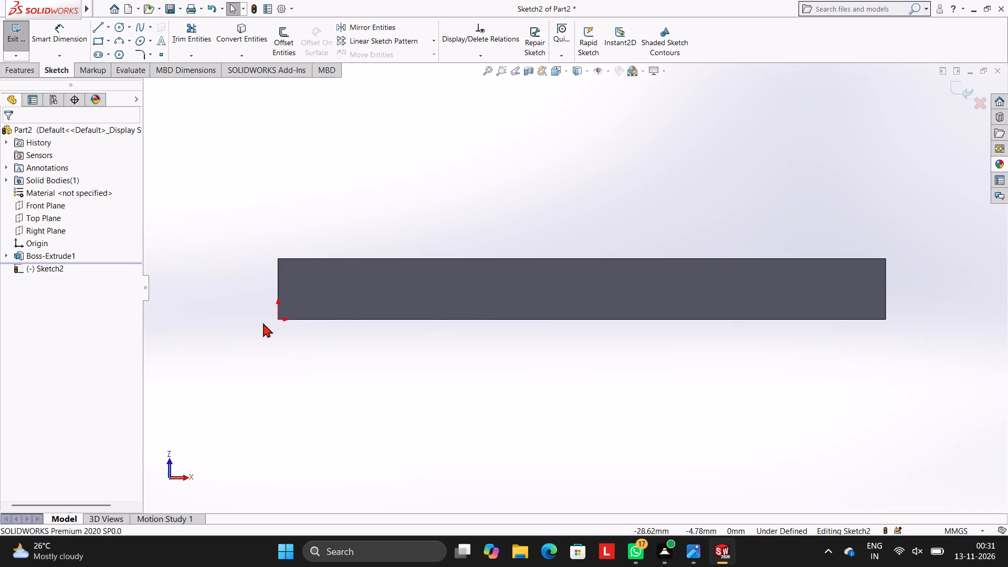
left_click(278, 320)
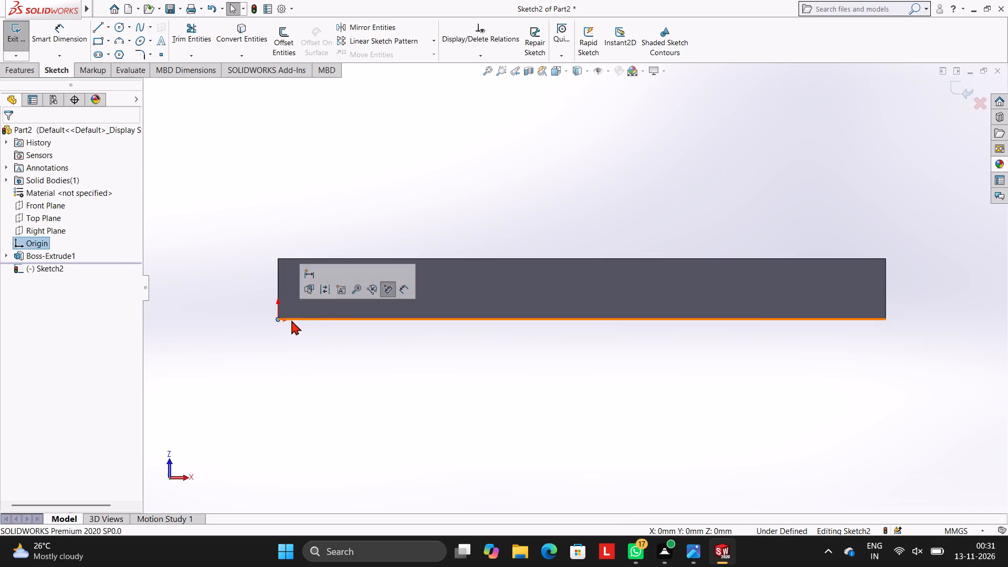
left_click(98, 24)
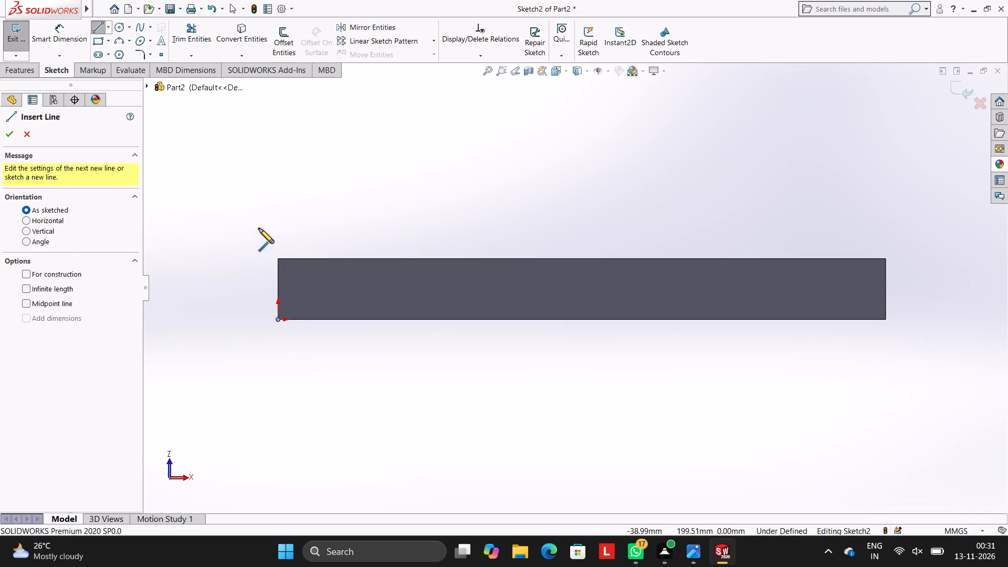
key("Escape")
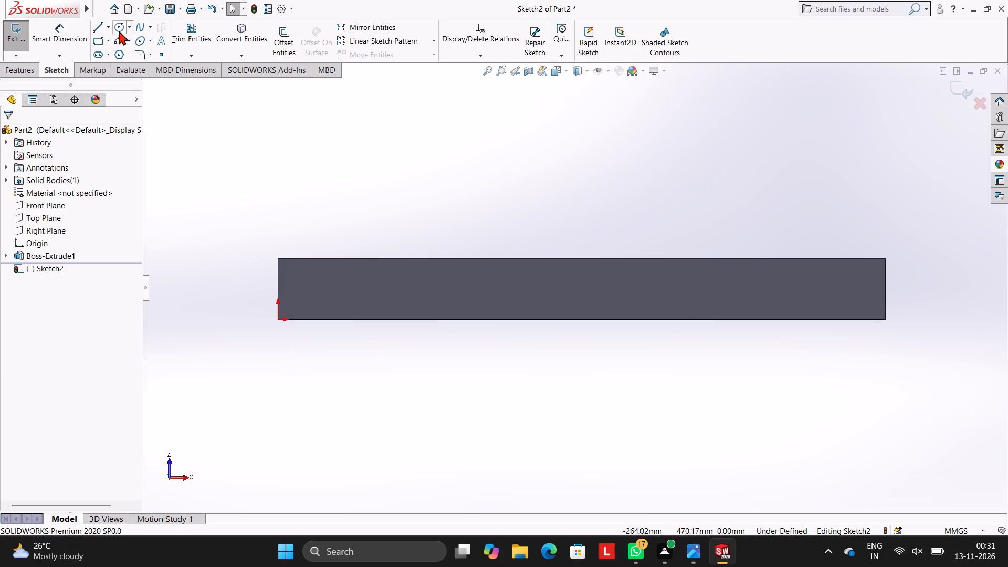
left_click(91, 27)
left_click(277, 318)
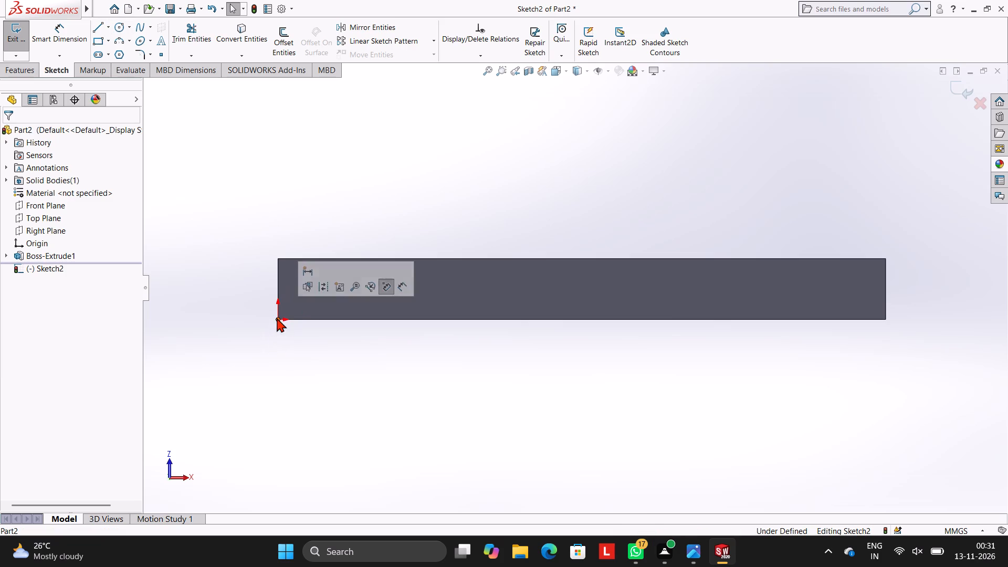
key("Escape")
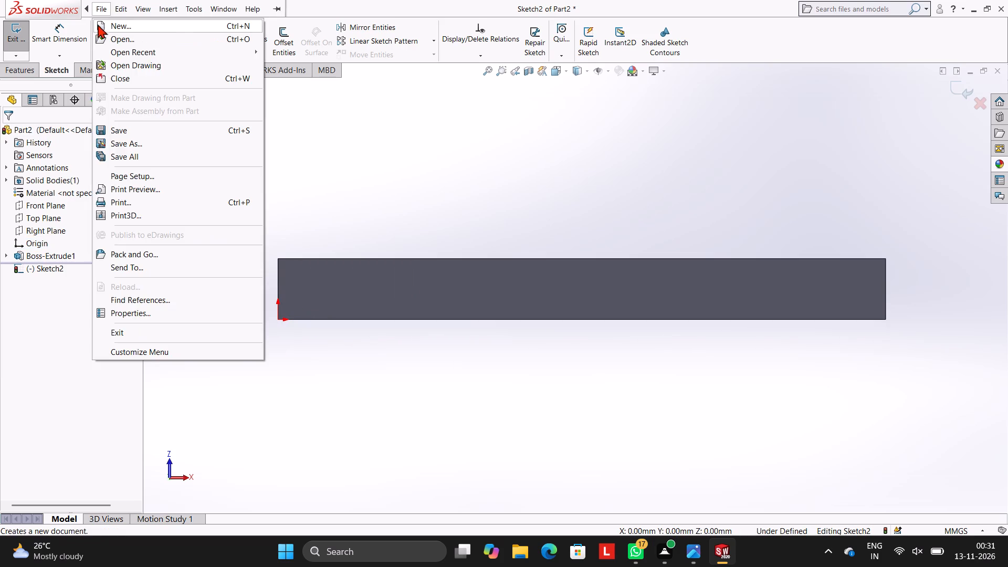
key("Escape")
Draw a 120 mm horizontal line from the origin along the bottom edge of the block's narrow face.
left_click(102, 30)
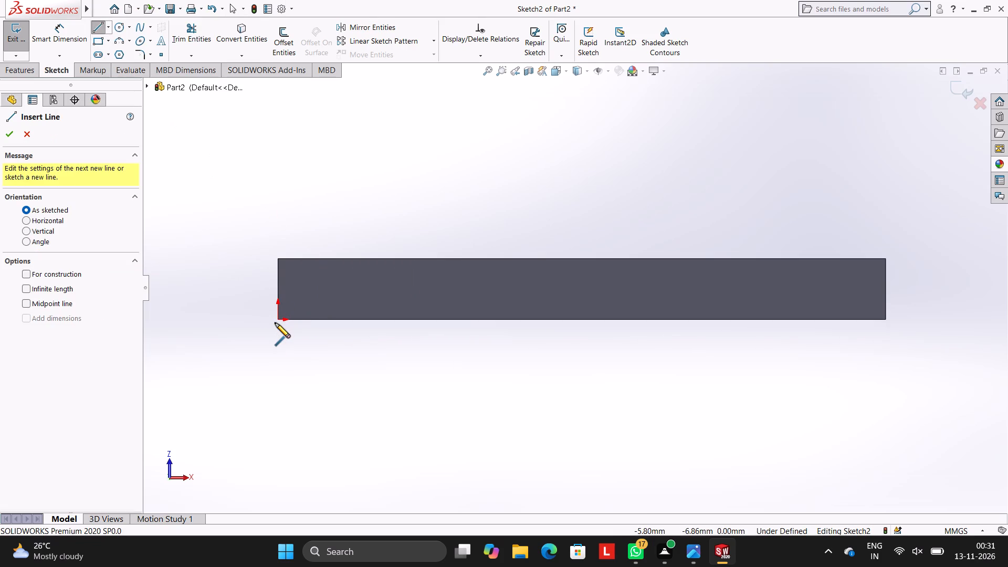
left_click(276, 321)
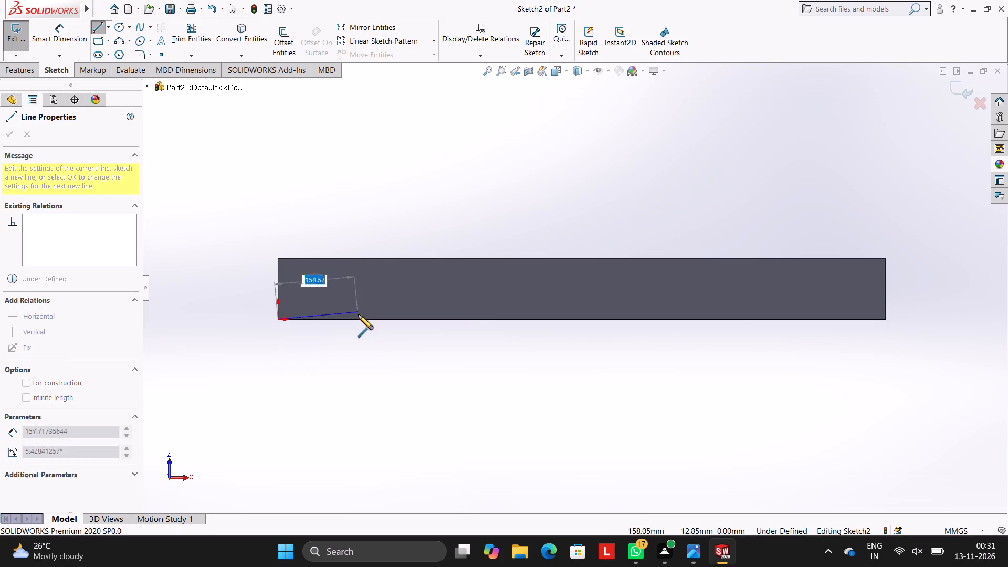
type("120")
key("Return")
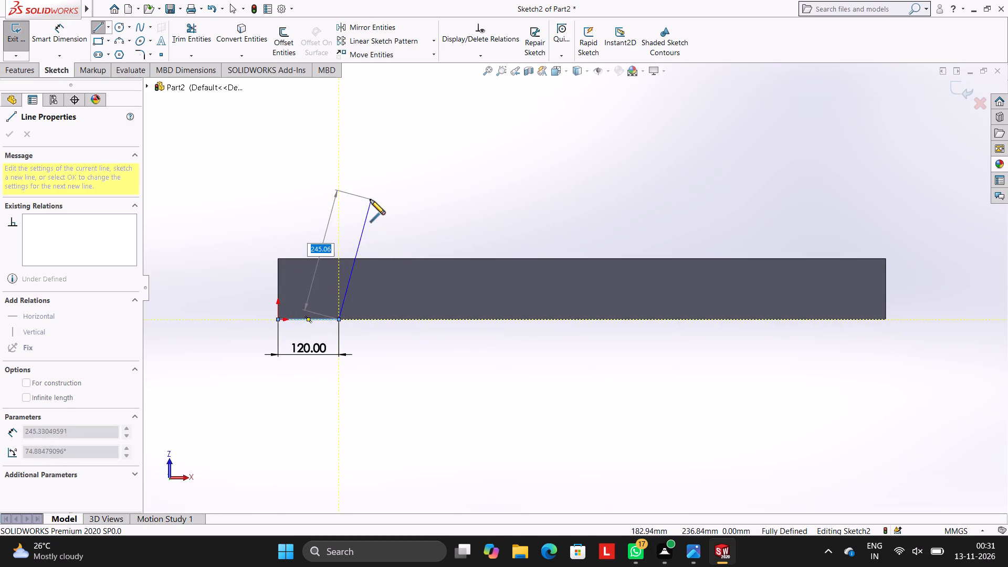
key("Escape")
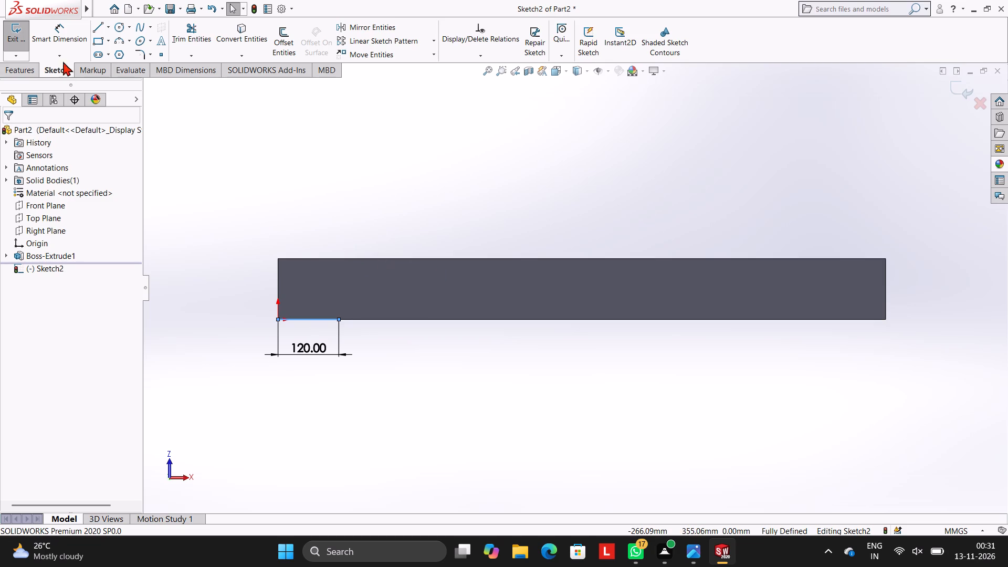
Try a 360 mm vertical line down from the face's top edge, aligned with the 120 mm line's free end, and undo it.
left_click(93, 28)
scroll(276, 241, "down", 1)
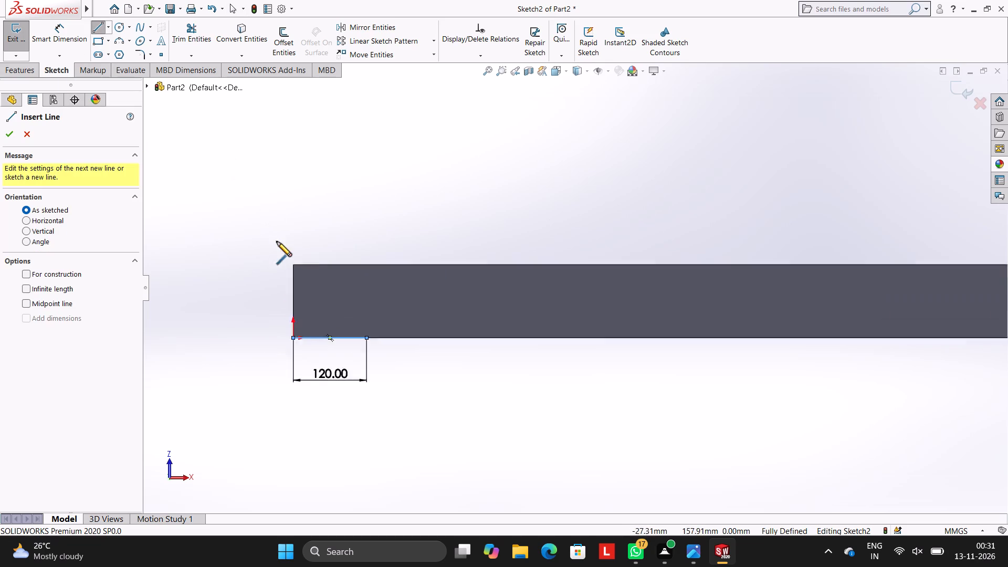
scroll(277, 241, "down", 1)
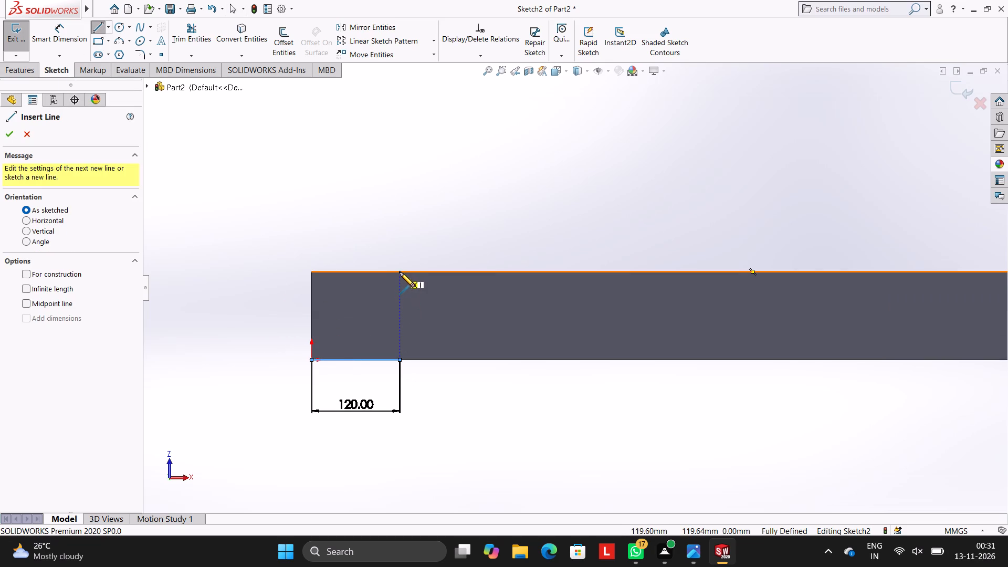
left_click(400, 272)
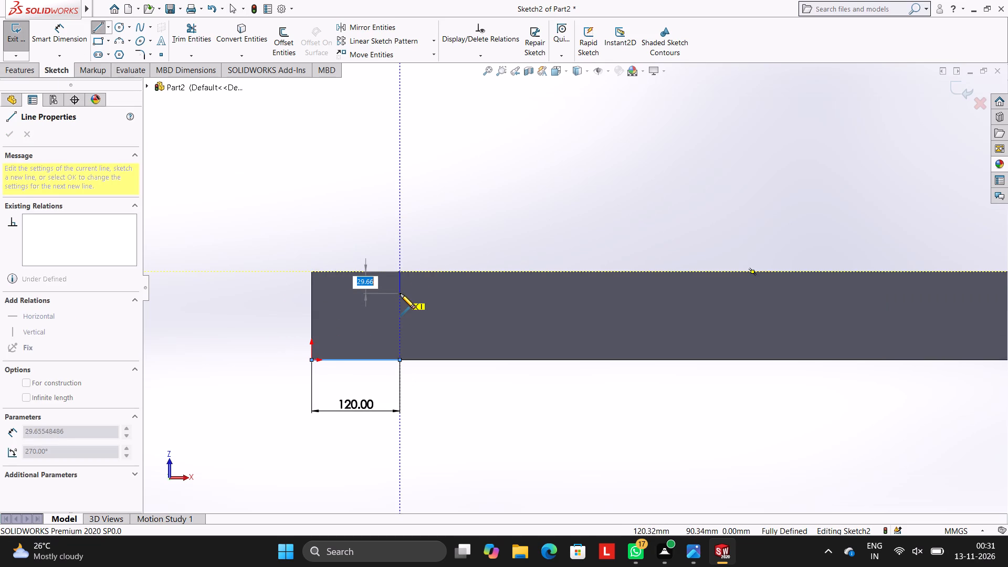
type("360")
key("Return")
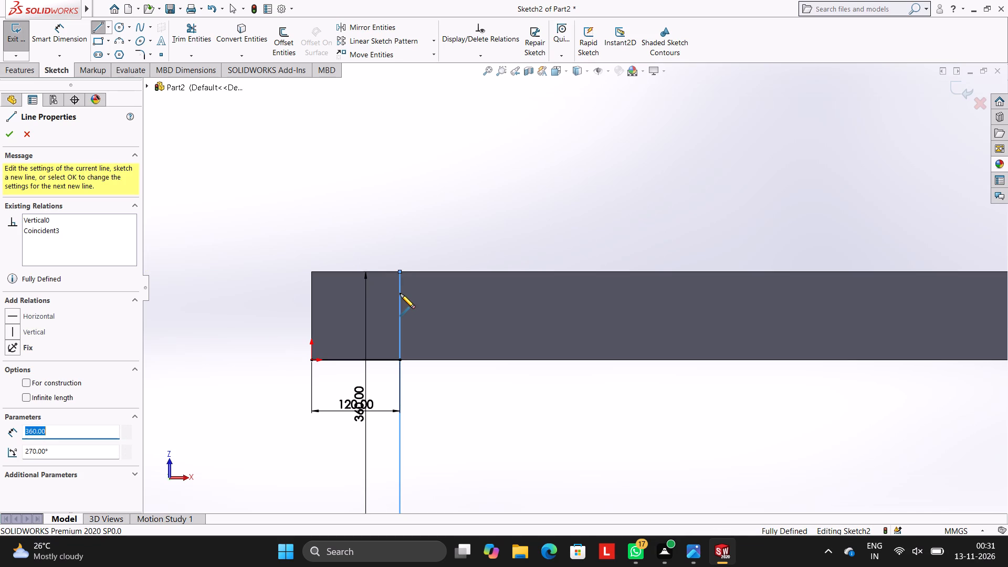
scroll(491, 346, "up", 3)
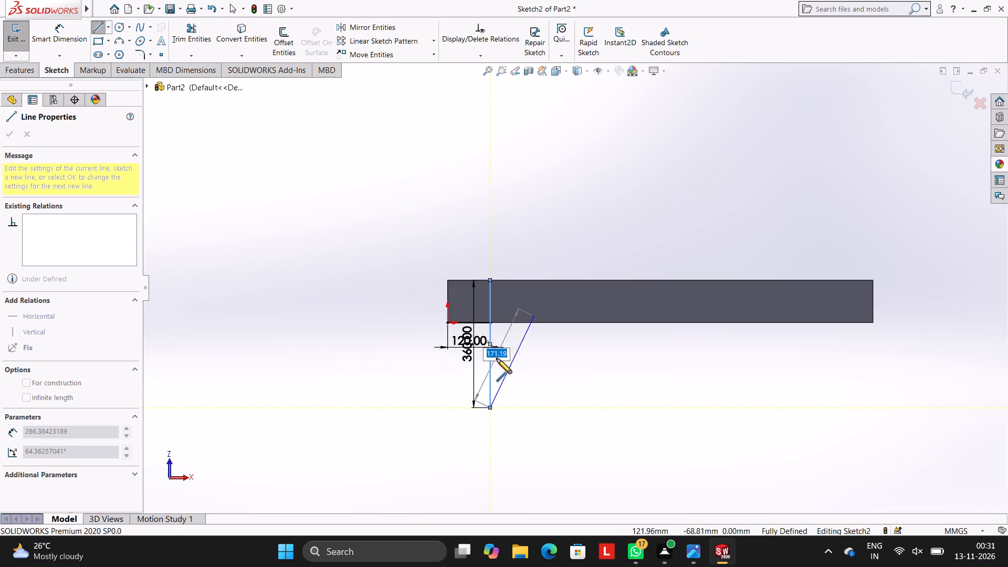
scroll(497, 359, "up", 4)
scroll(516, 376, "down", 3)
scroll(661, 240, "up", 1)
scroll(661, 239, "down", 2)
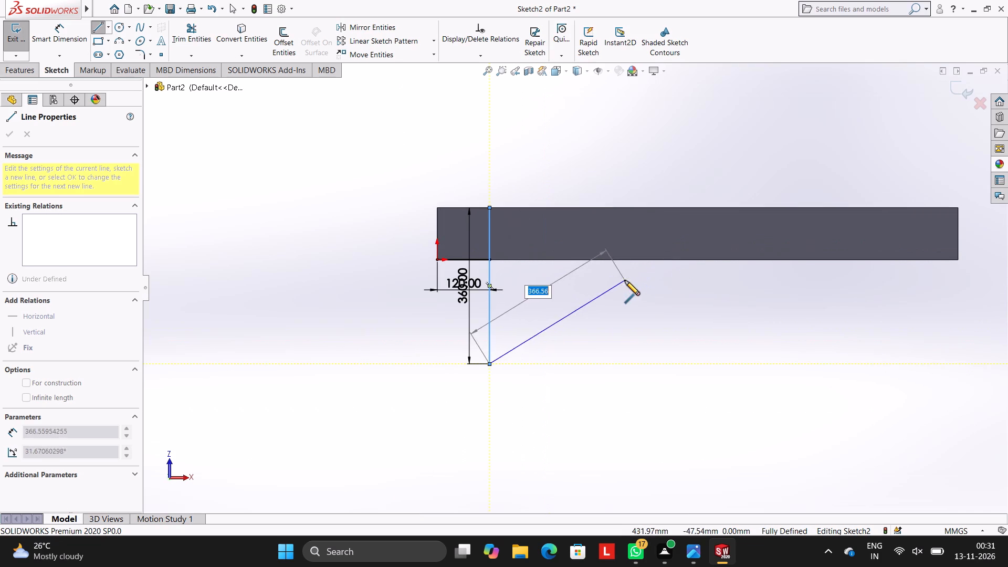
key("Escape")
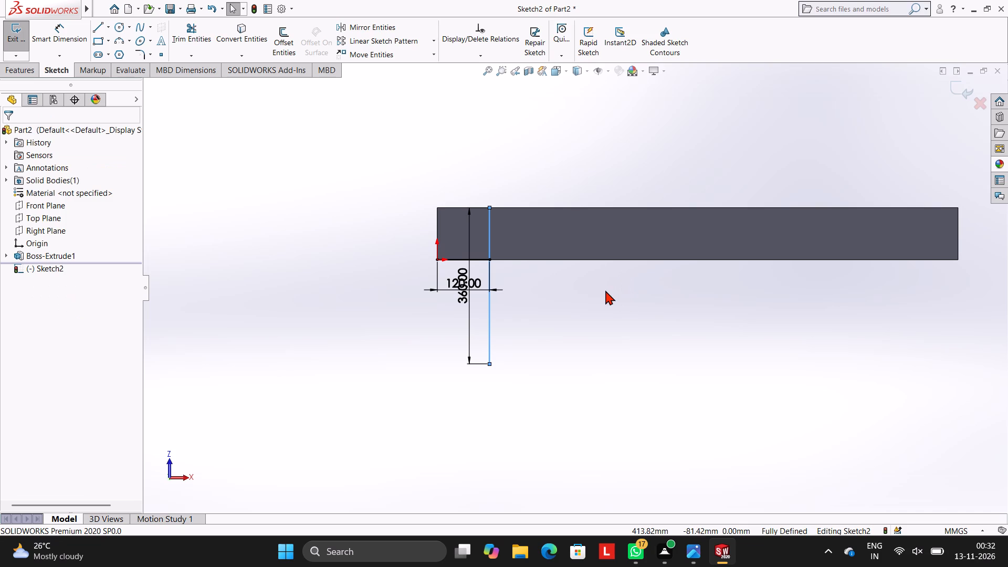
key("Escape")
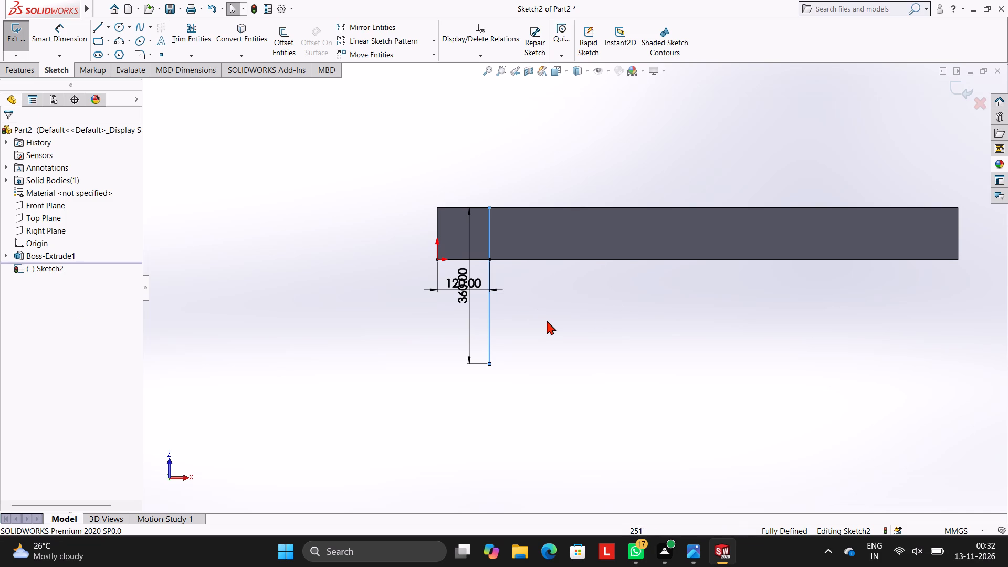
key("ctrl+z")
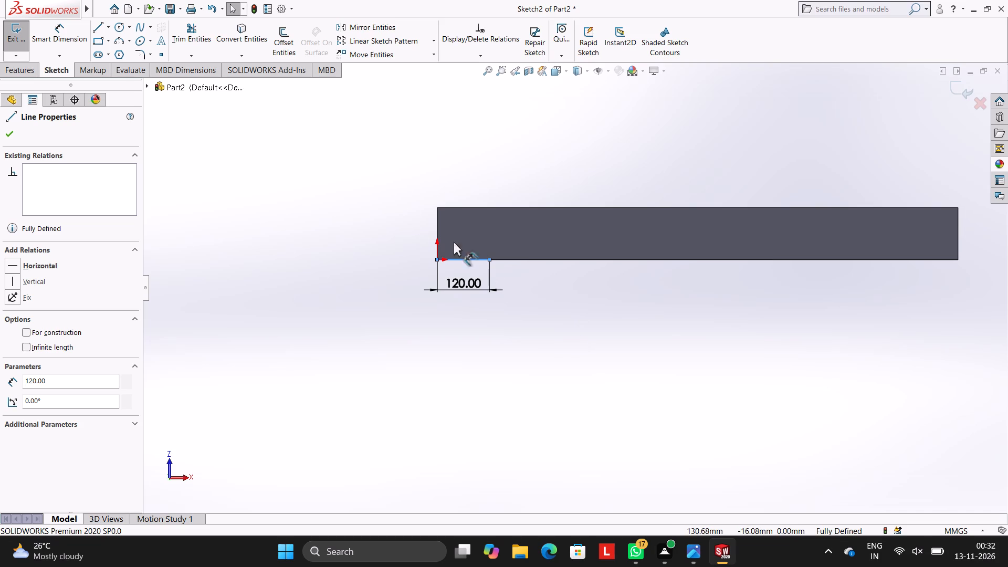
Draw a vertical line about 120 mm long from the 120 mm line's free end up to the face's top edge.
left_click(101, 24)
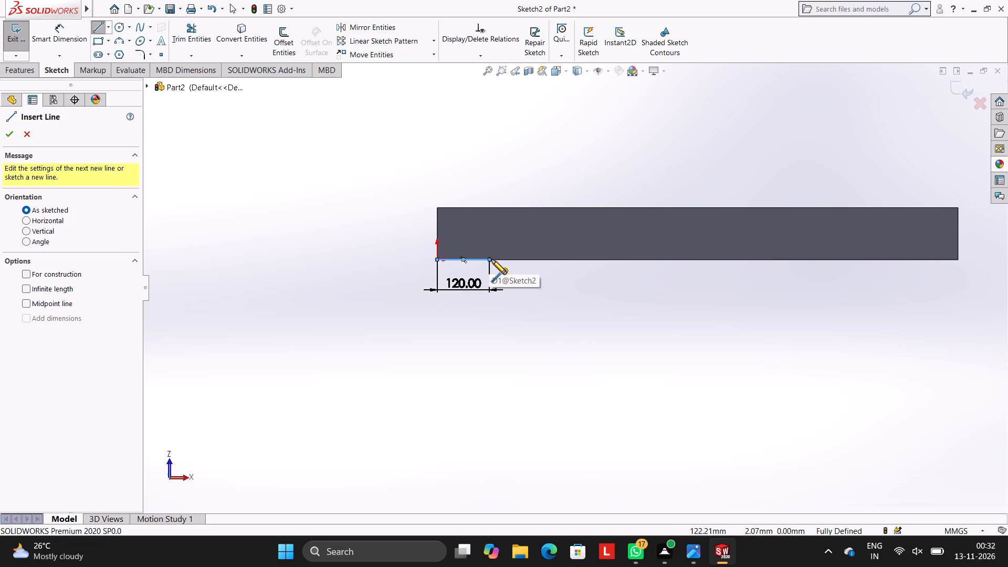
left_click(489, 259)
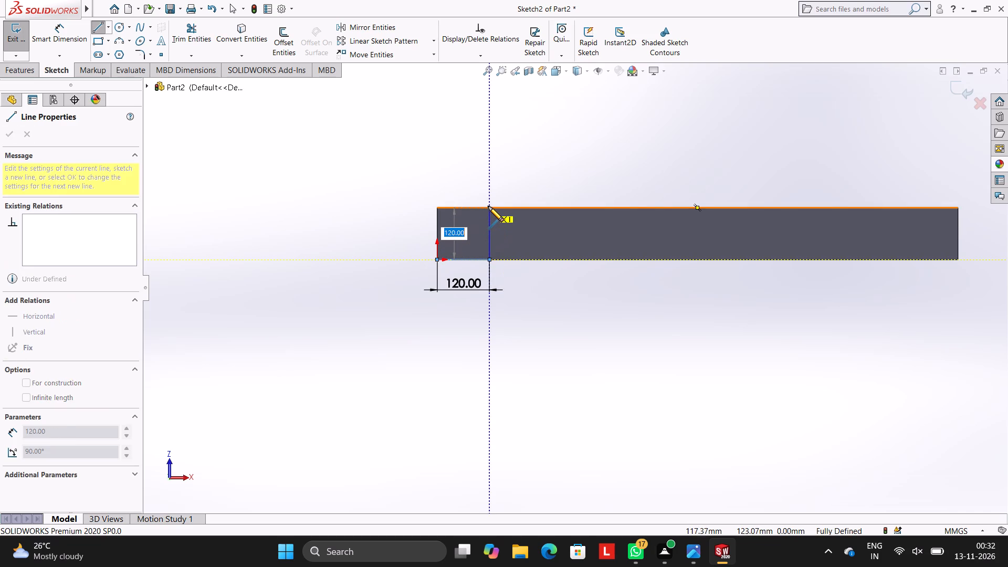
left_click(488, 206)
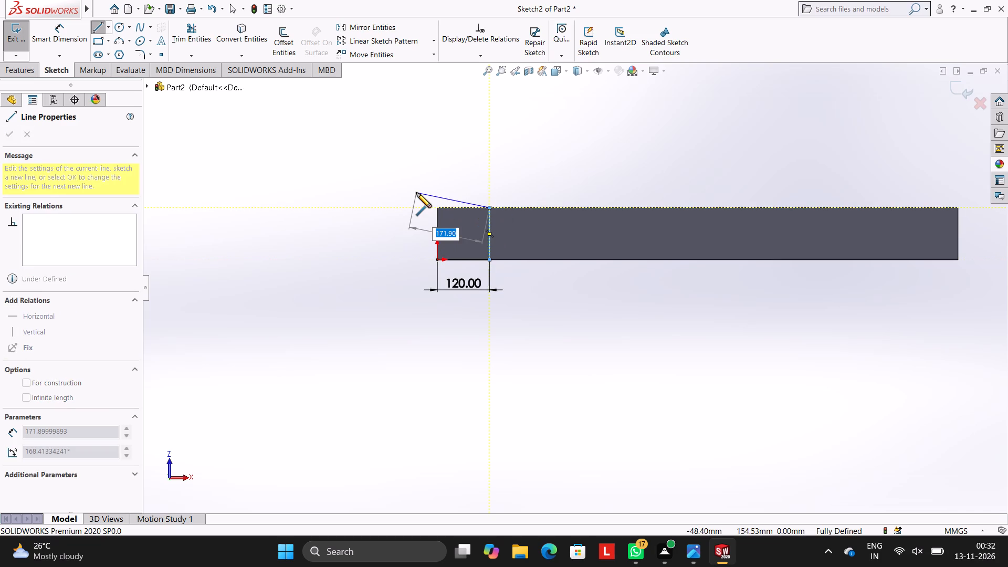
key("Escape")
key("Escape")
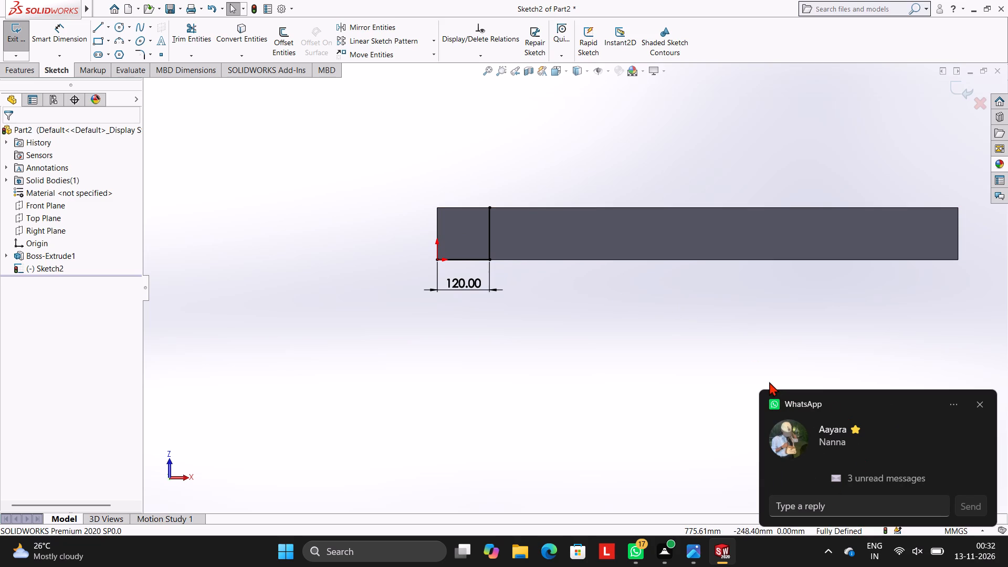
Answer the incoming WhatsApp messages from their notifications with the replies "HA" and "LEDHU".
left_click(815, 506)
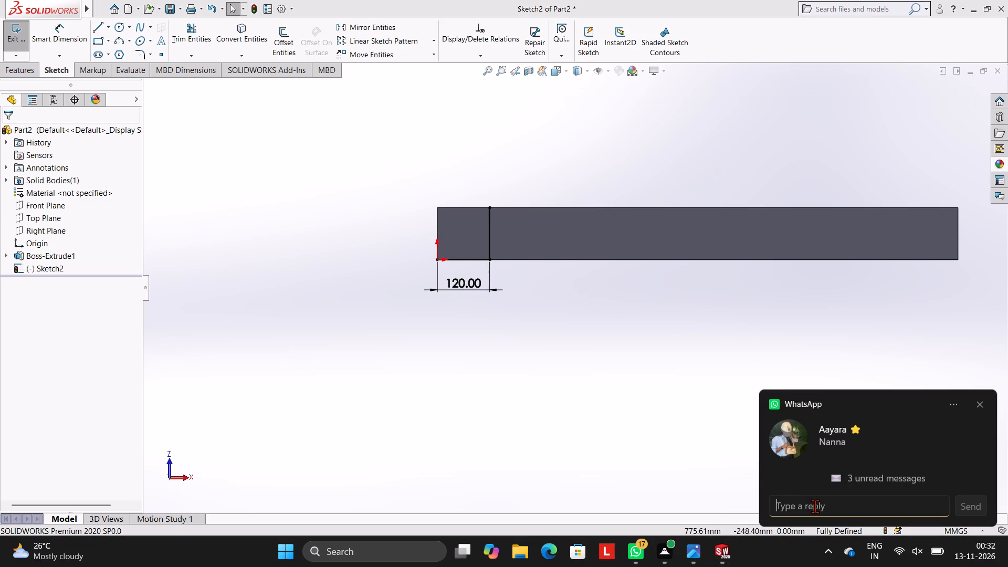
key("h")
key("a")
key("Return")
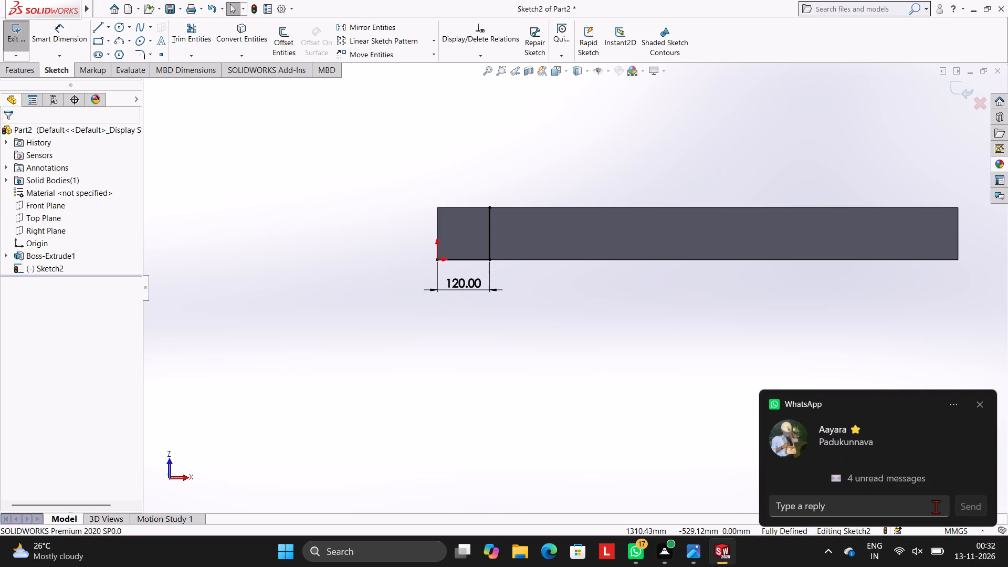
left_click(839, 502)
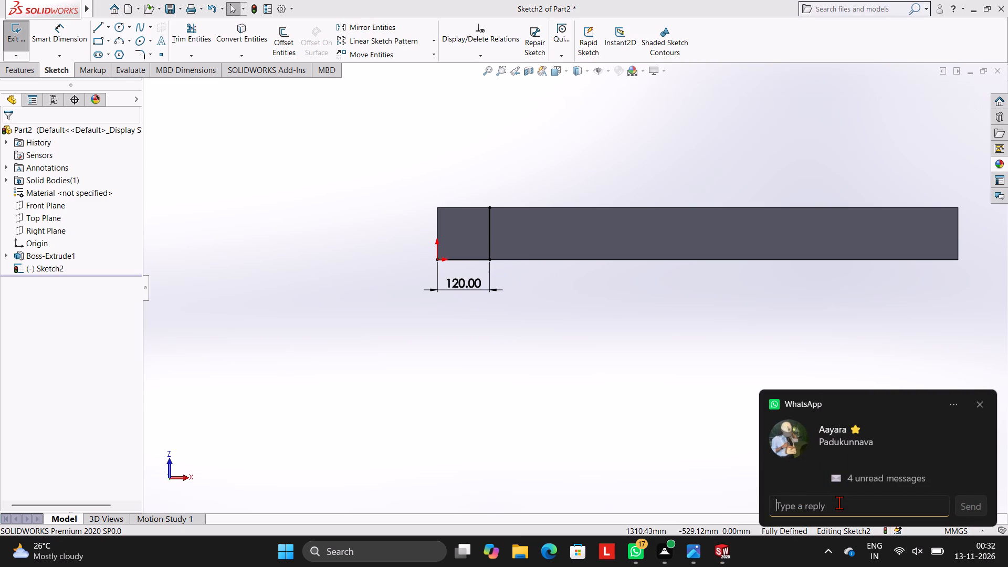
key("l")
type("EDHU")
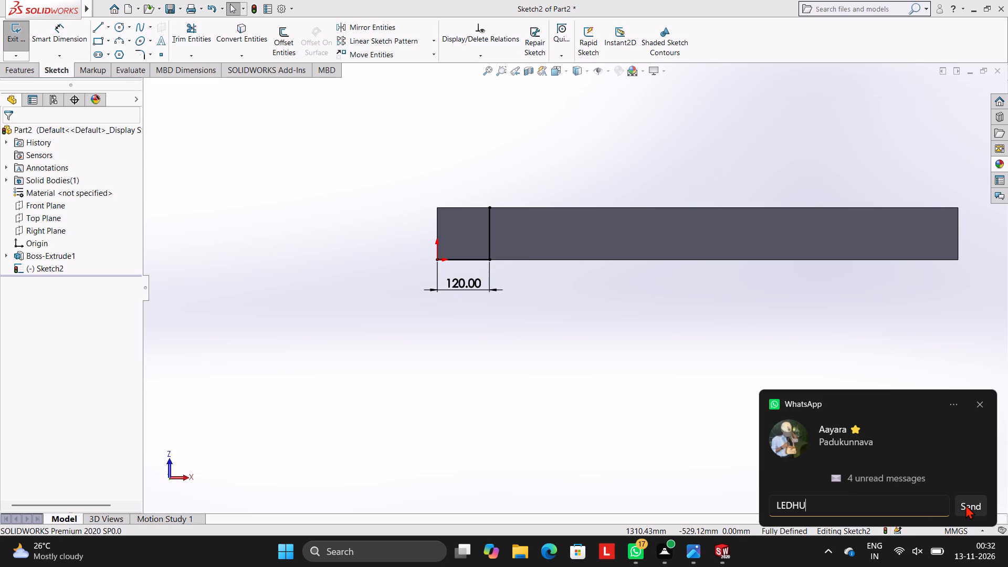
left_click(965, 505)
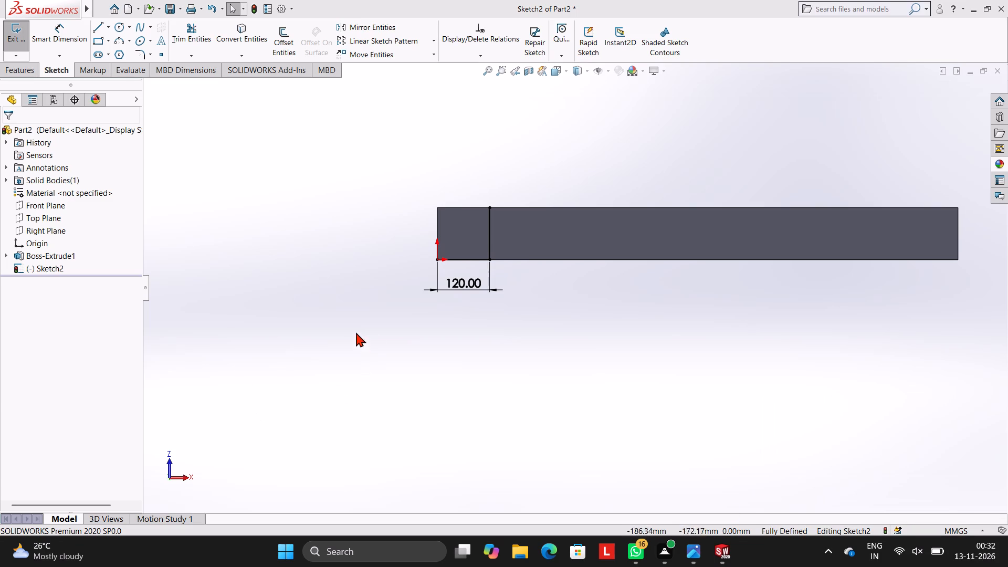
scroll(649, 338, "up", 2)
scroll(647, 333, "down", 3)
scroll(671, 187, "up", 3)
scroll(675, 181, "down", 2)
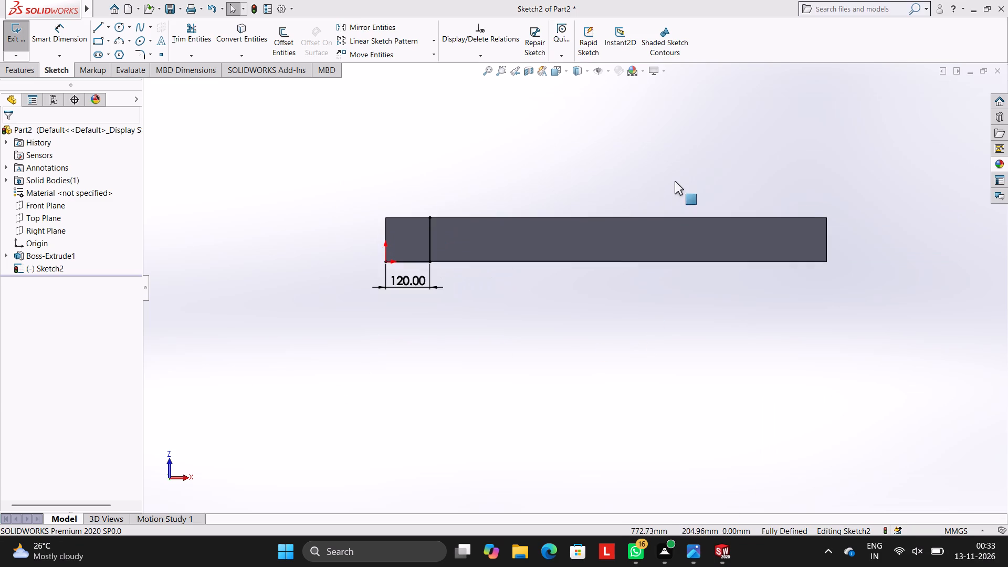
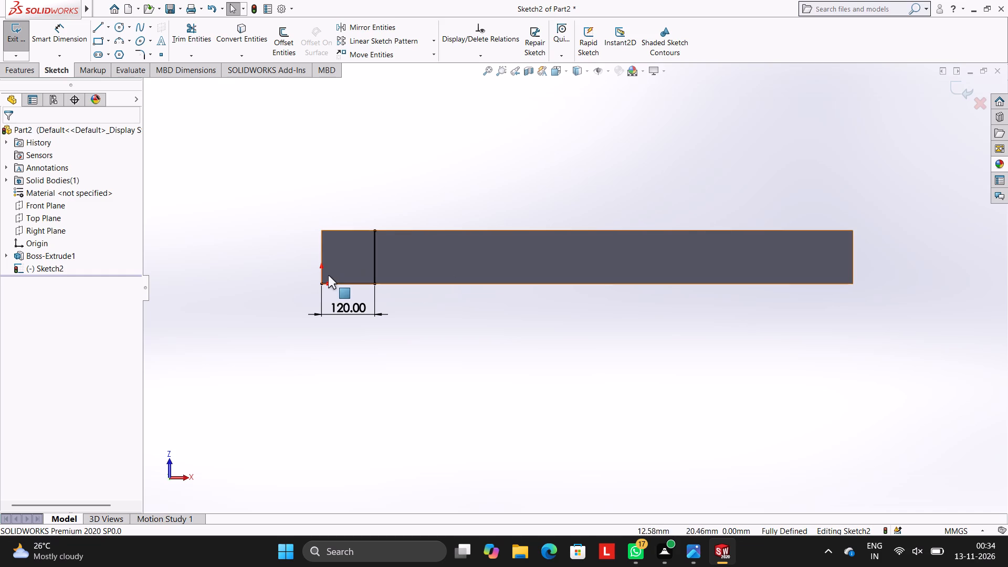
Start the Line tool to continue the corner profile sketch on the block's narrow face.
left_click(95, 31)
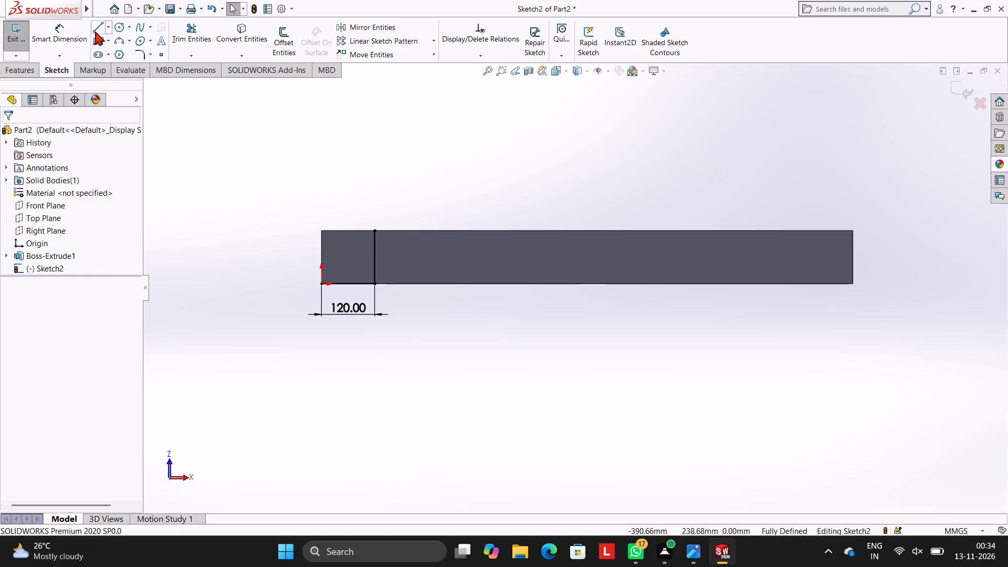
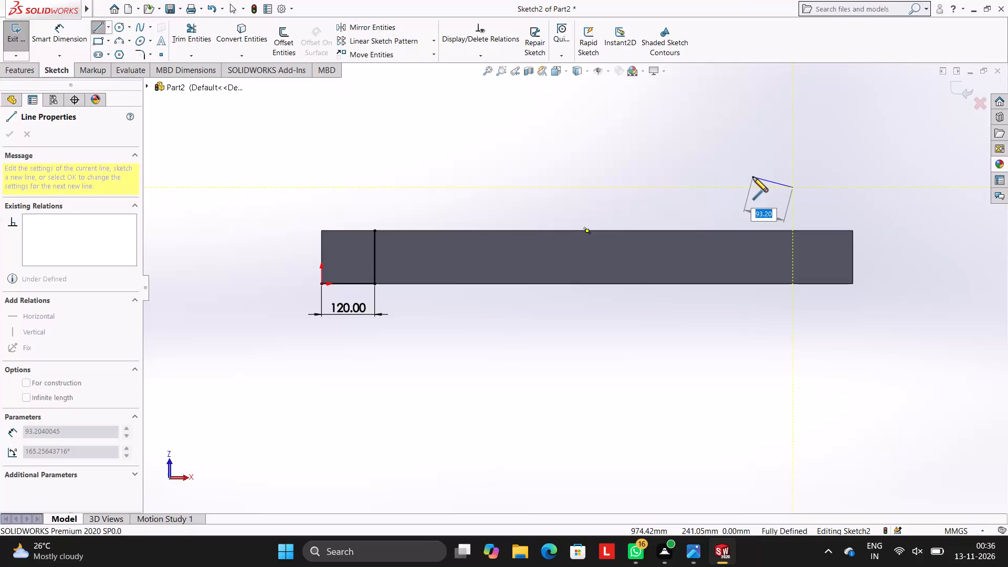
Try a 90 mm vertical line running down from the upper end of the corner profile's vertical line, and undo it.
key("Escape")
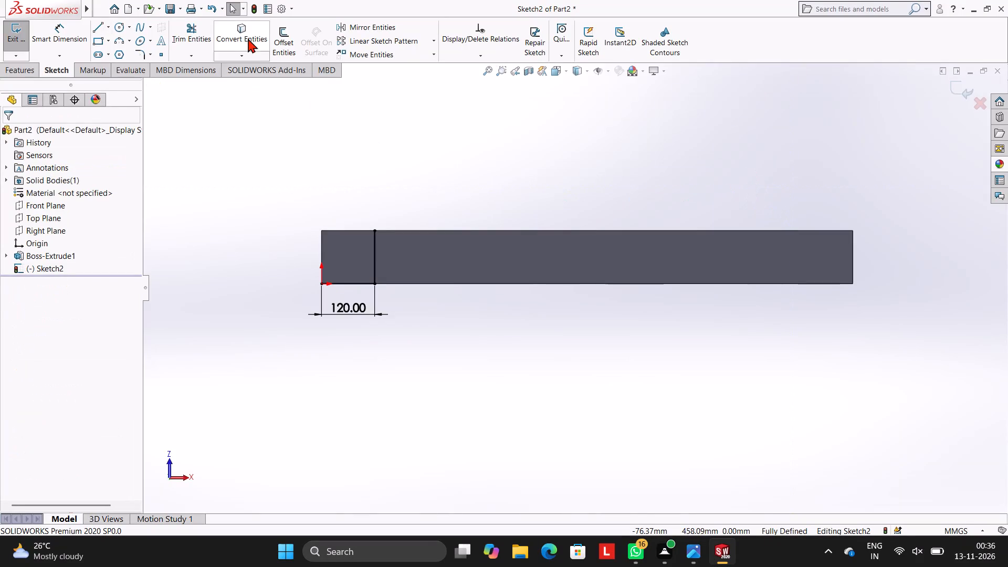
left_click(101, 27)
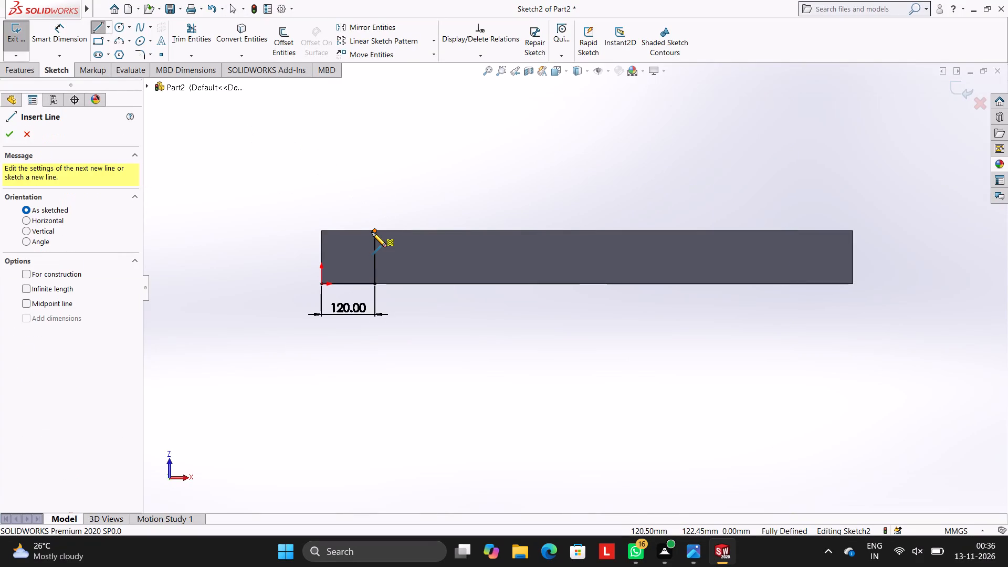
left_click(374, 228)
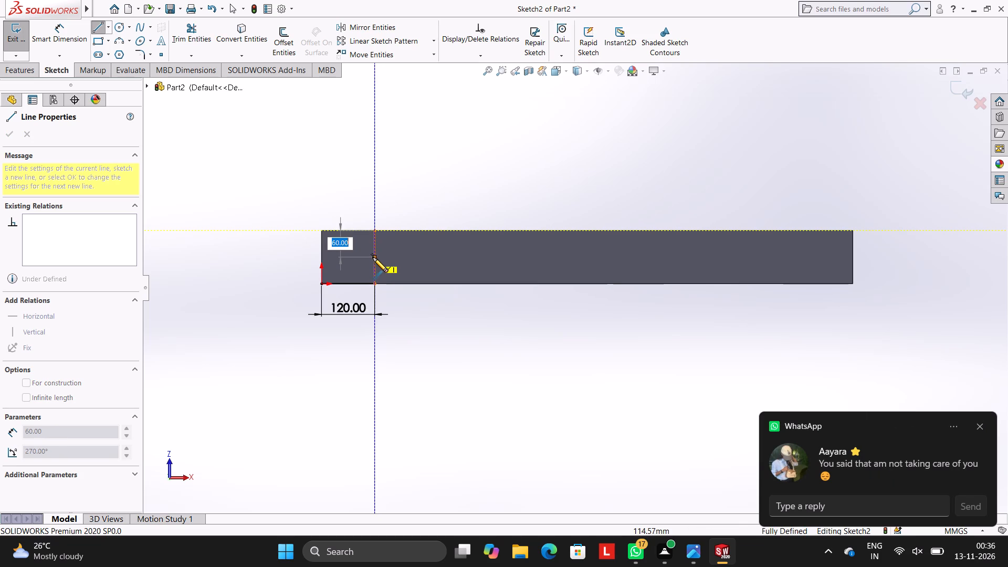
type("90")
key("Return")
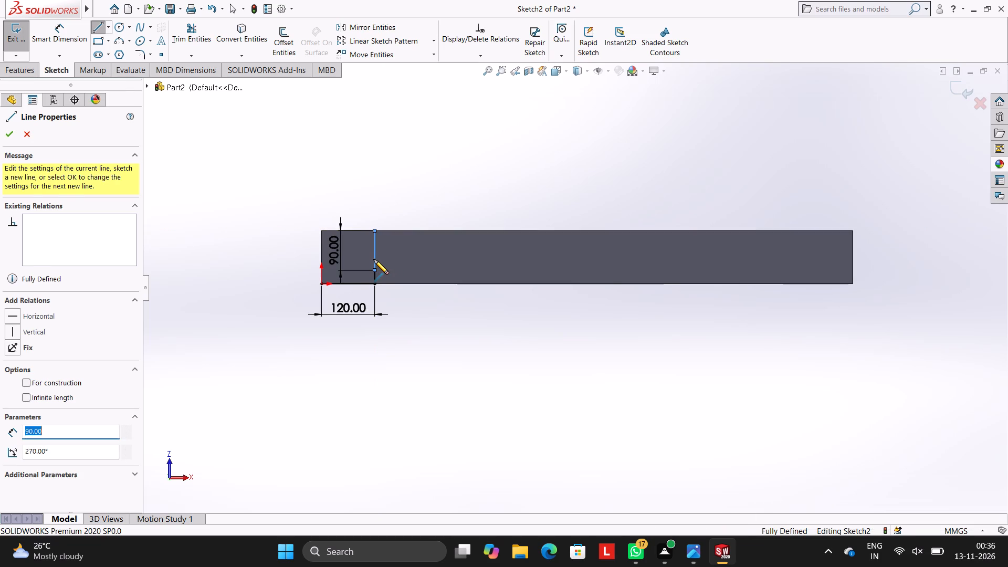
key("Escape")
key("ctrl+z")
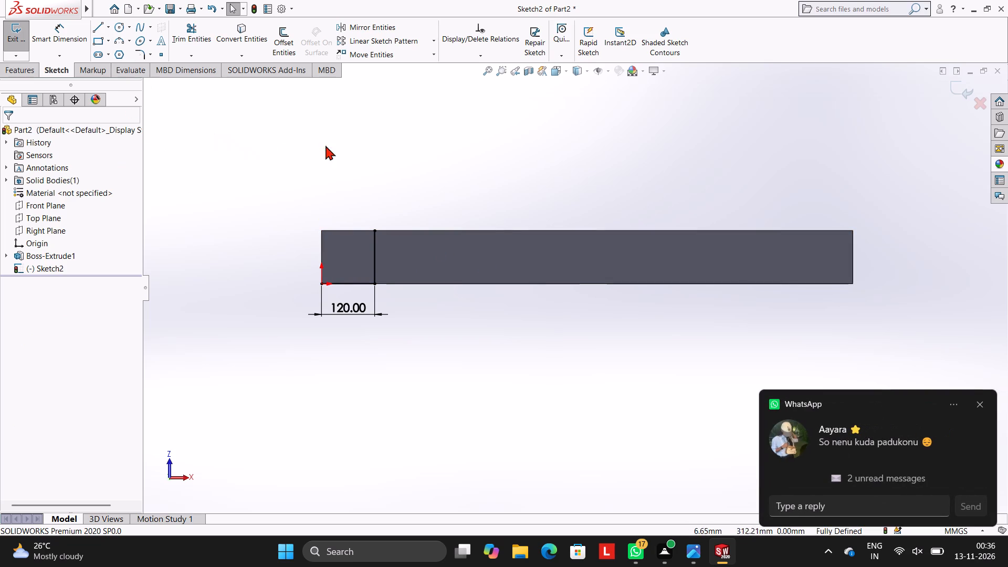
Draw a 45 mm vertical line down from the upper end of the corner profile's vertical line.
left_click(100, 24)
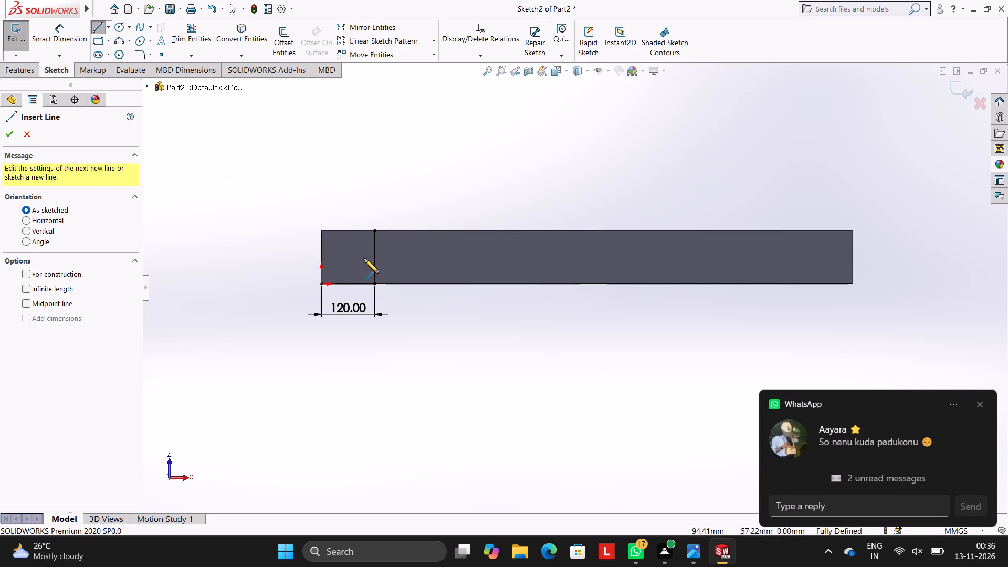
left_click(374, 230)
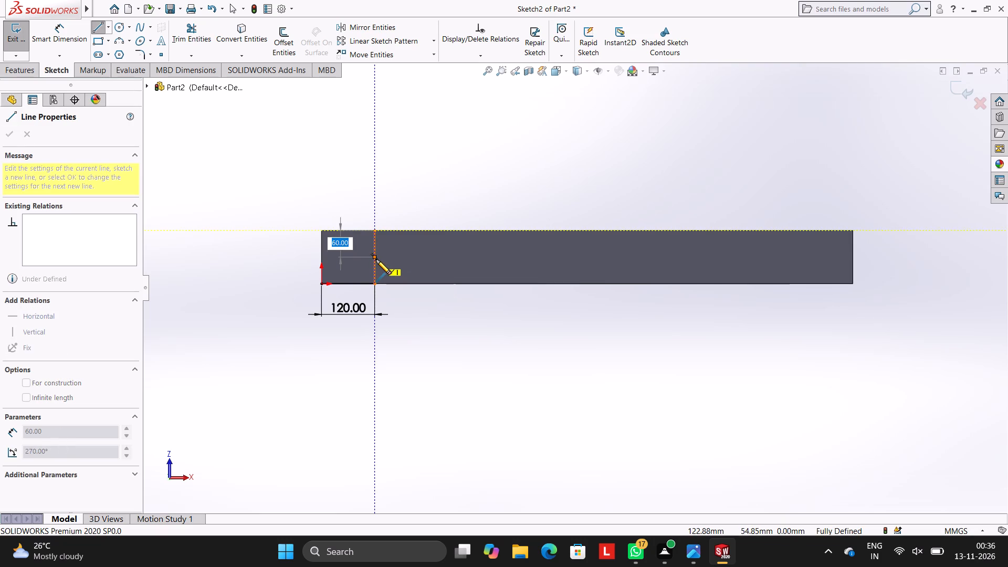
type("45")
key("Return")
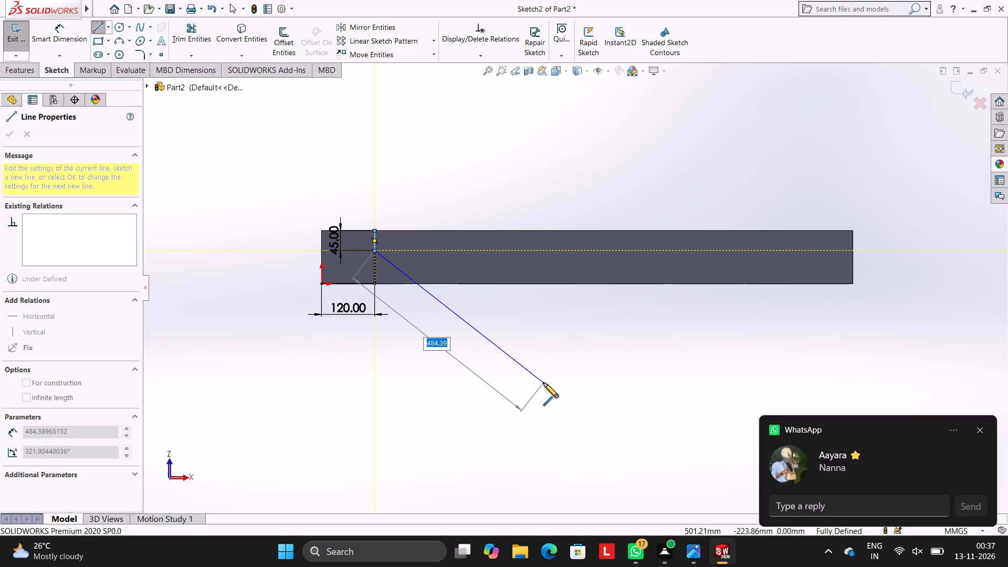
key("Escape")
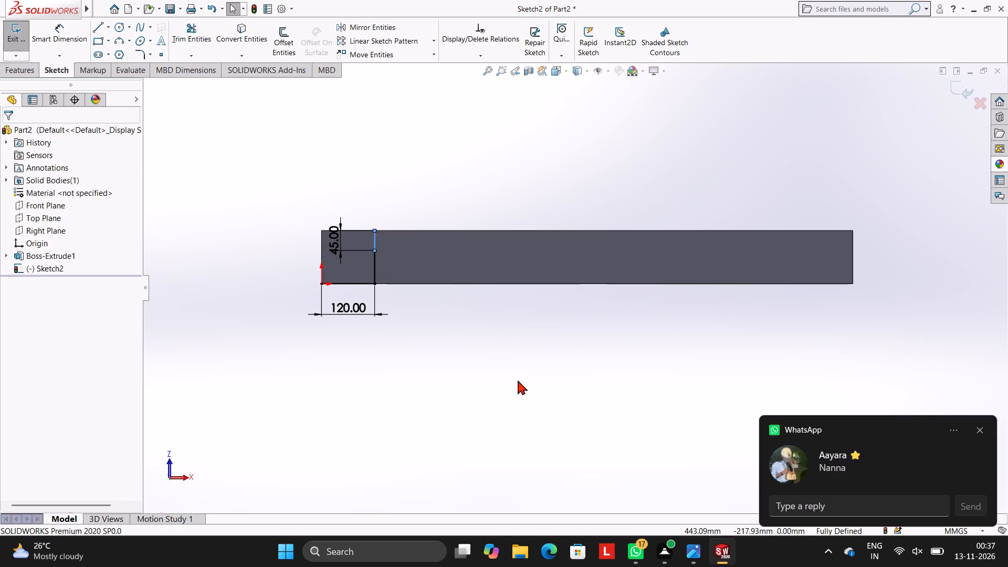
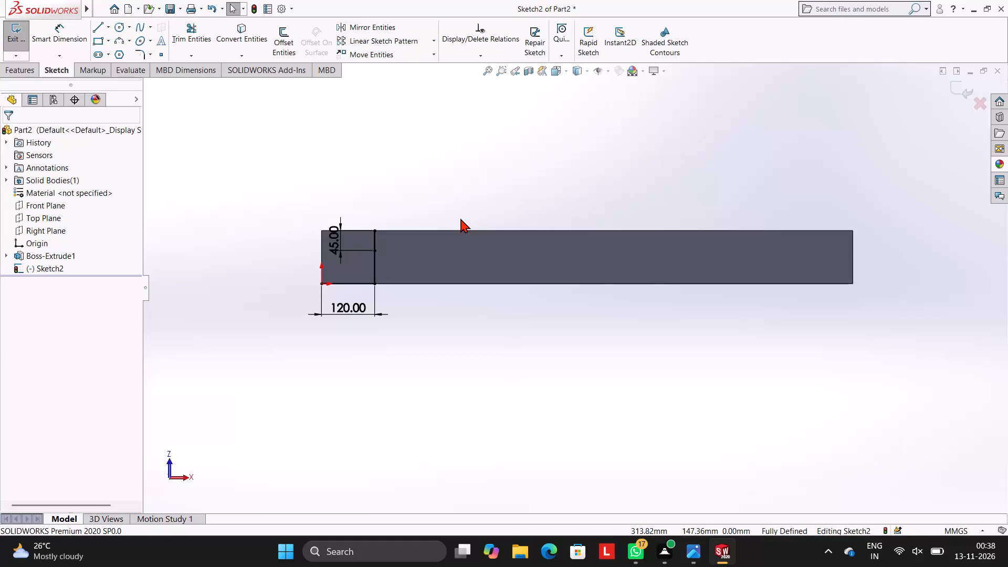
Undo the 45 mm vertical line, keeping the corner profile's full-height vertical line.
key("ctrl+z")
key("ctrl+z")
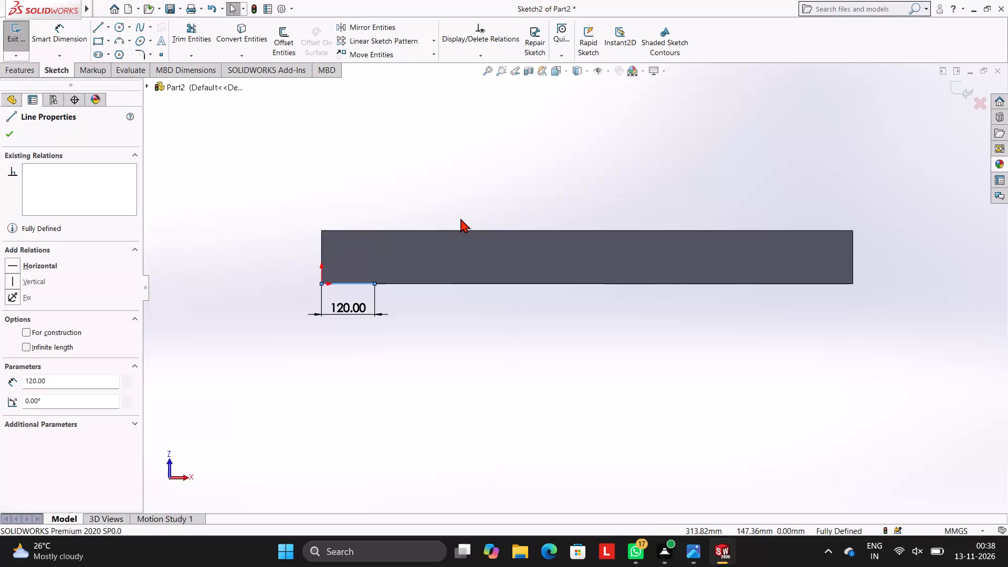
key("ctrl+y")
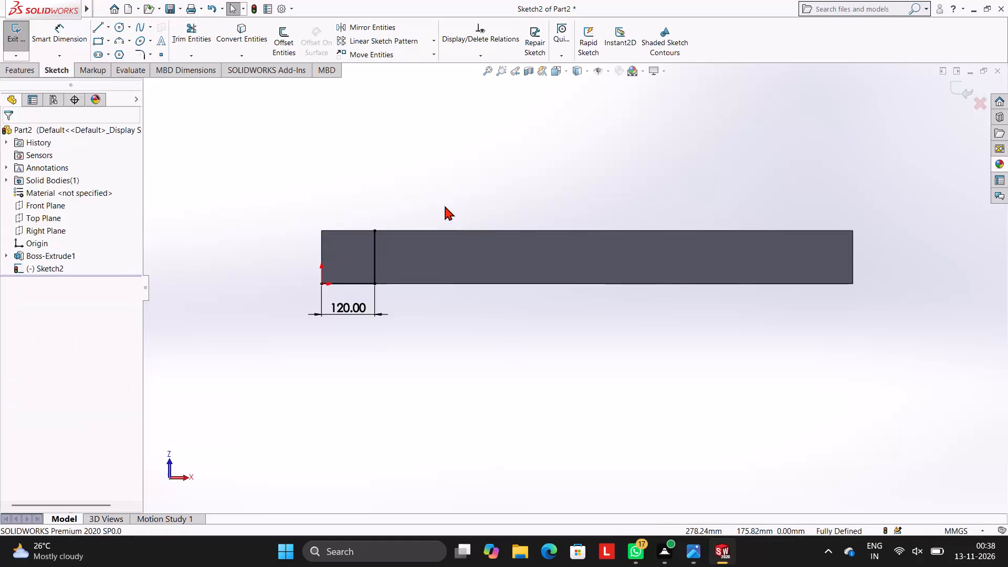
key("Escape")
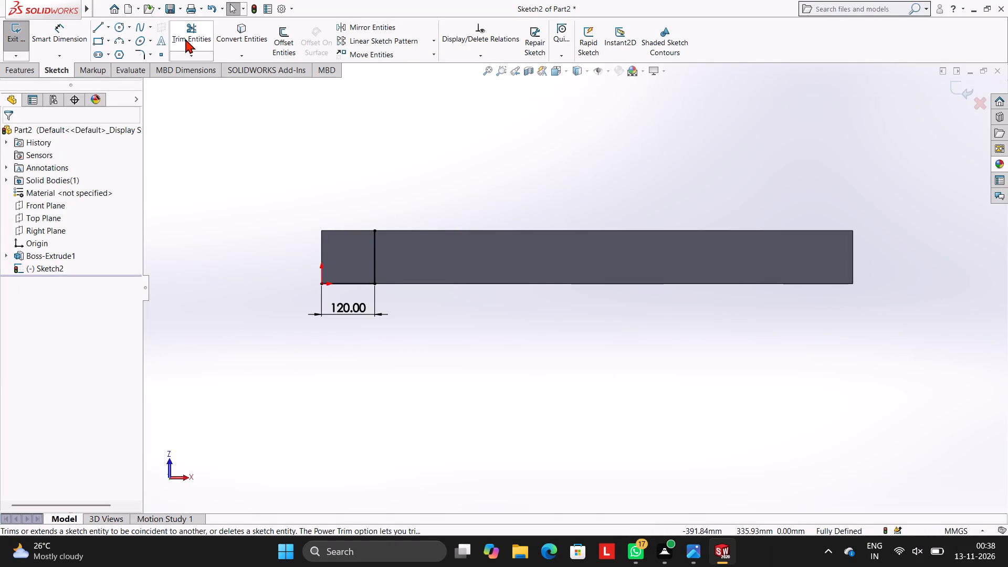
Draw a 40 mm vertical line down from the upper end of the corner profile's vertical line.
left_click(99, 25)
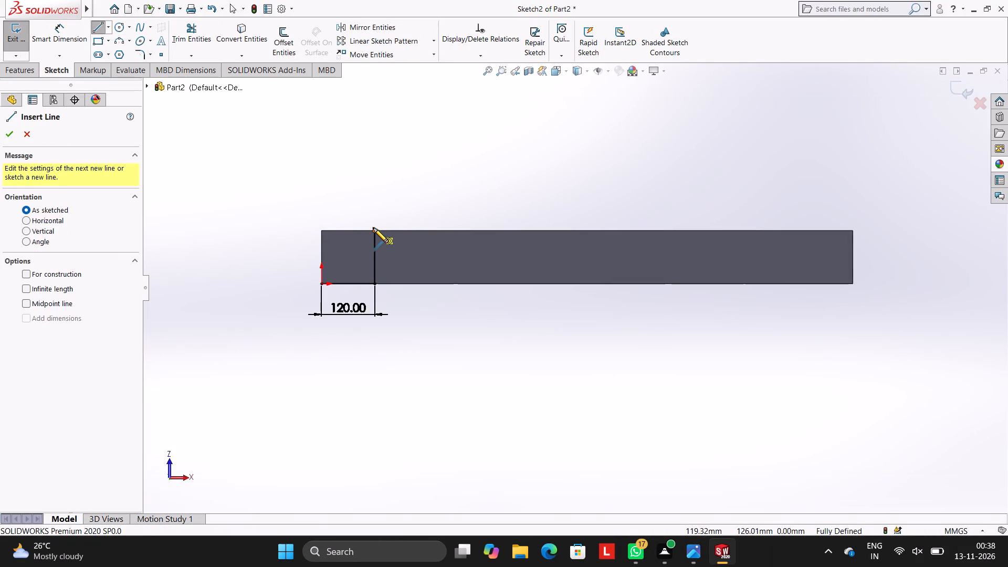
left_click(375, 229)
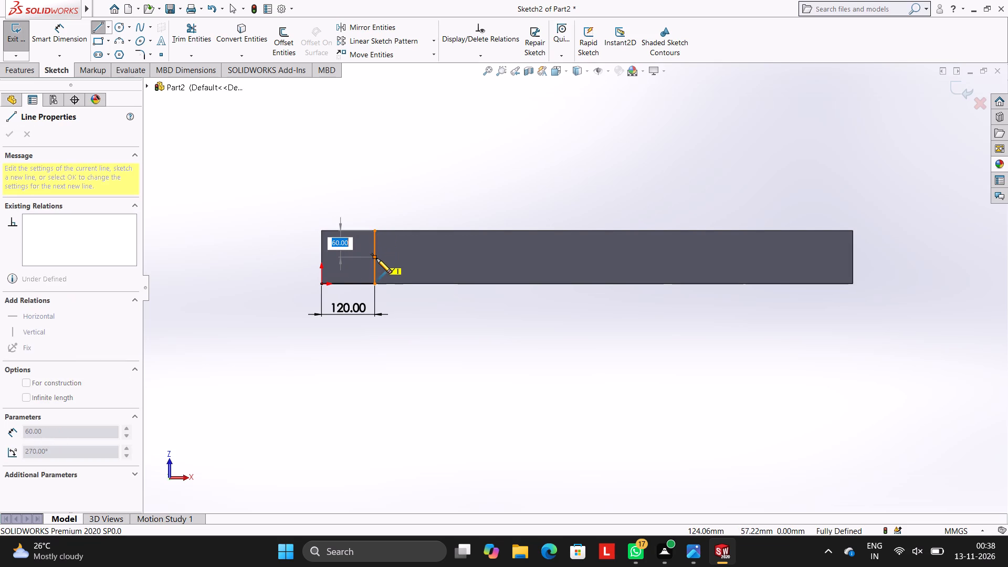
type("40")
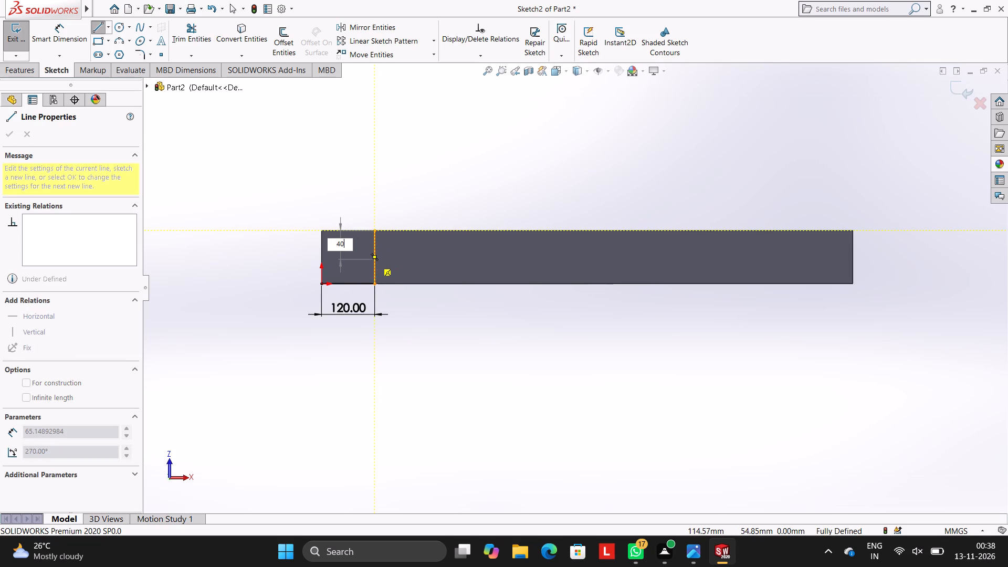
key("Return")
key("Escape")
key("Escape")
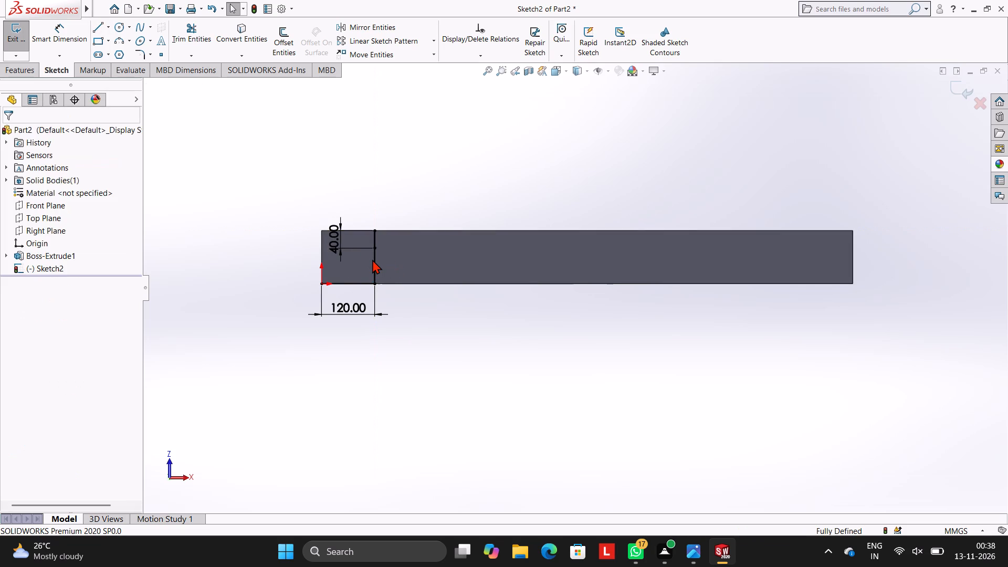
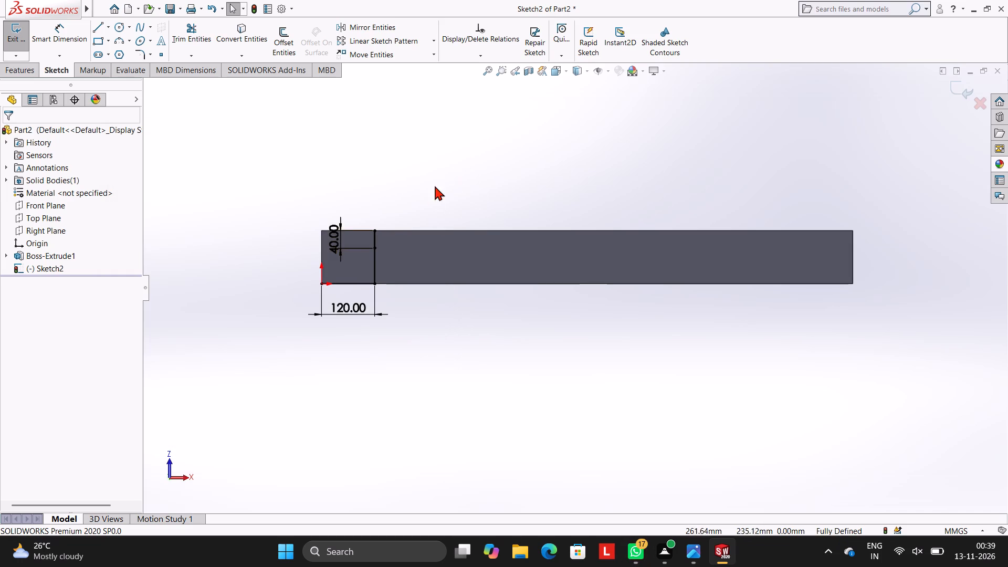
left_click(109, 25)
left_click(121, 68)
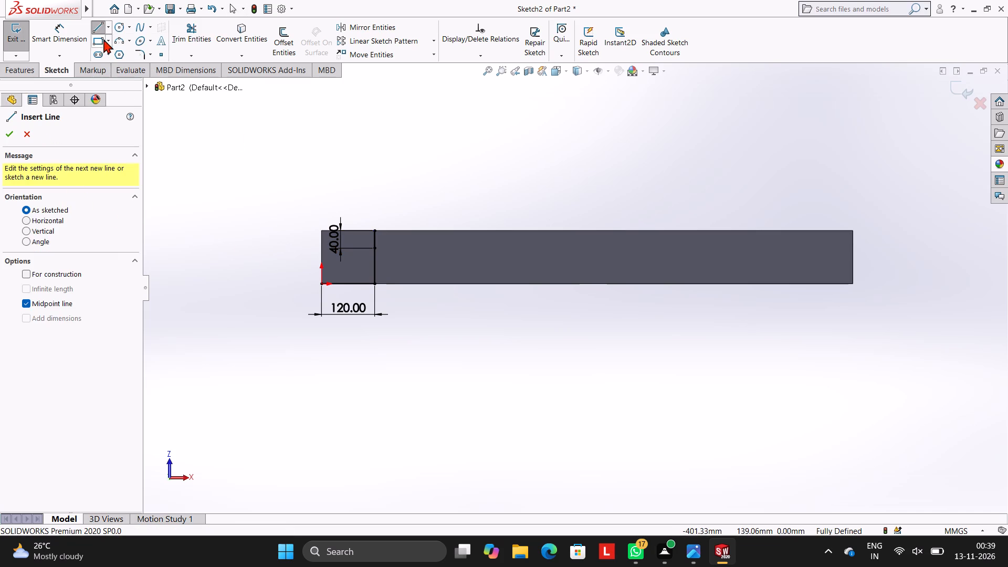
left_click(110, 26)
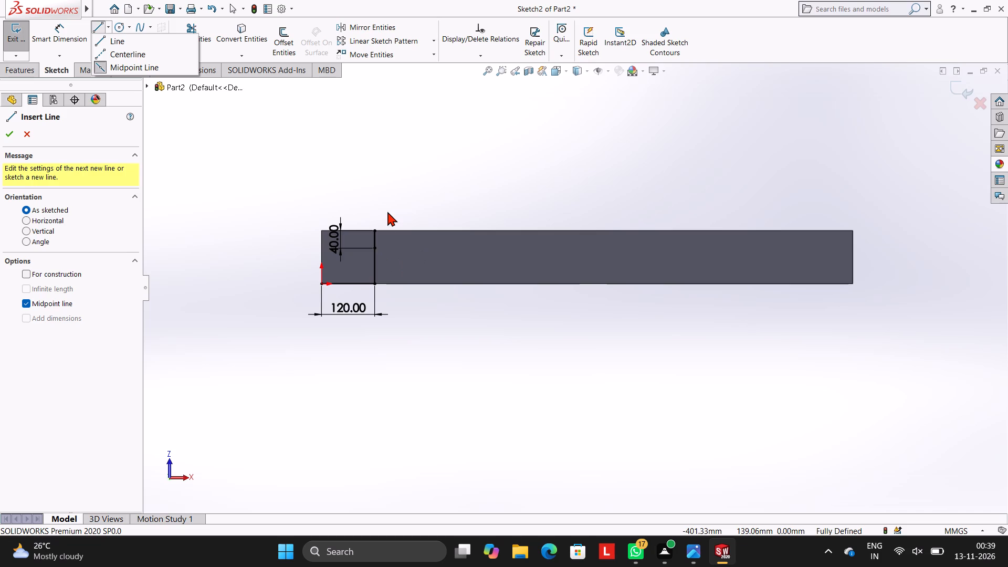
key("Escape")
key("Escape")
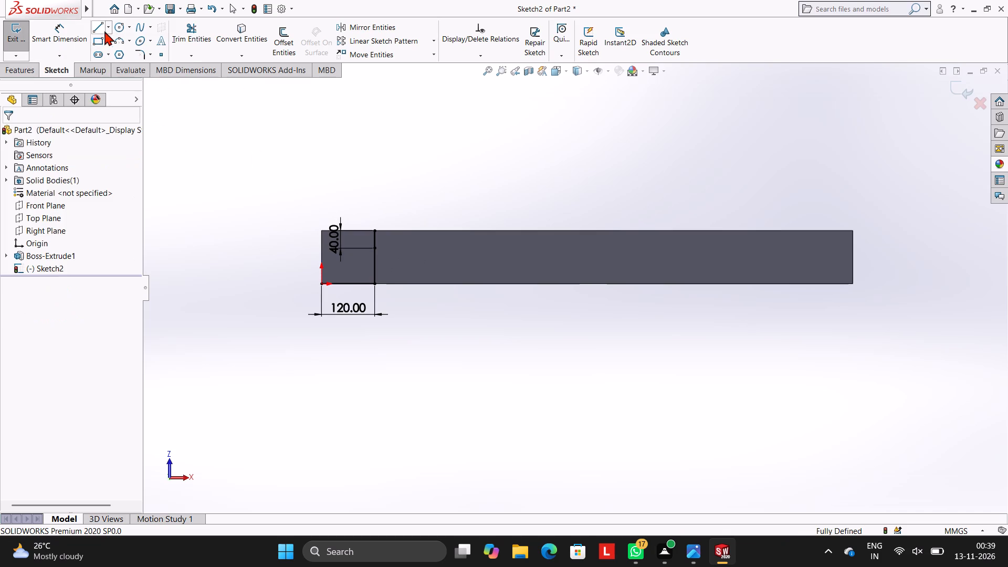
Draw a horizontal midpoint line centred on the lower end of the 40 mm vertical segment, extending 40 mm to each side.
left_click(107, 27)
left_click(124, 63)
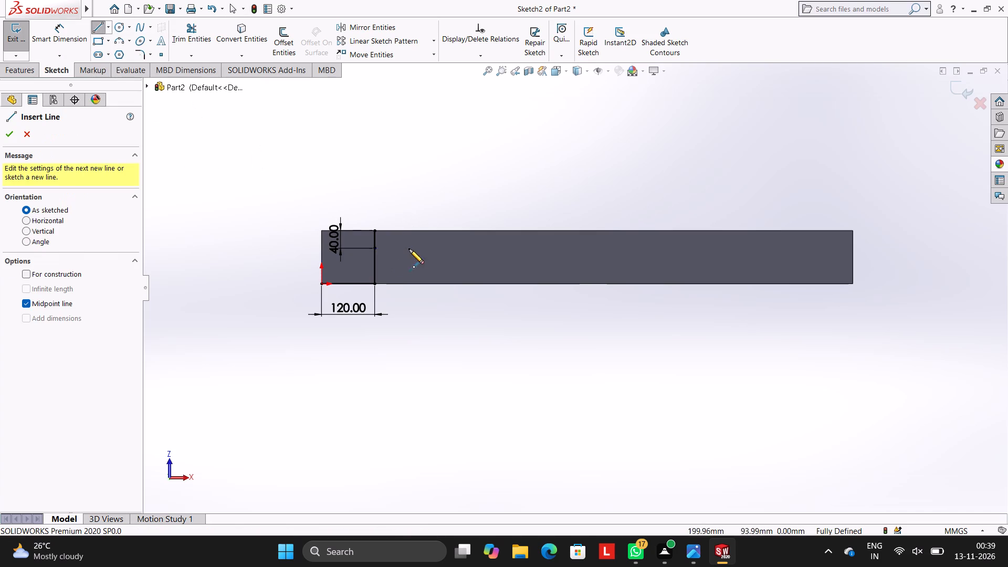
left_click(374, 249)
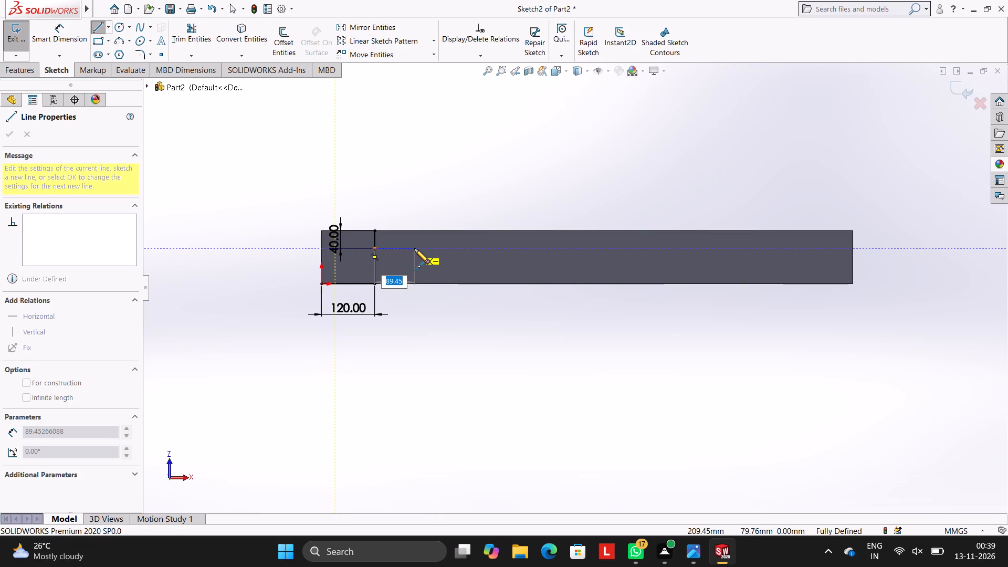
type("40")
key("Return")
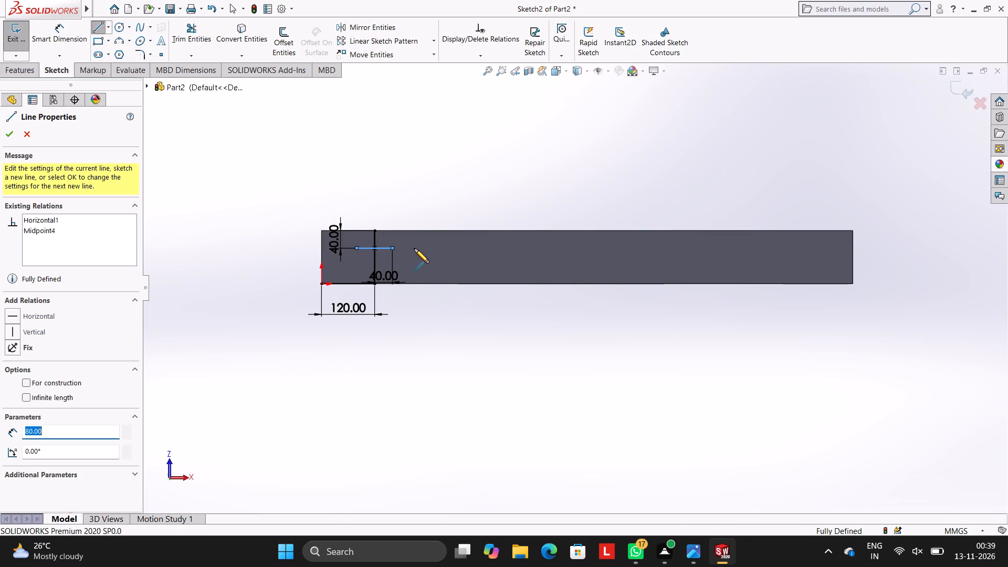
scroll(414, 248, "down", 2)
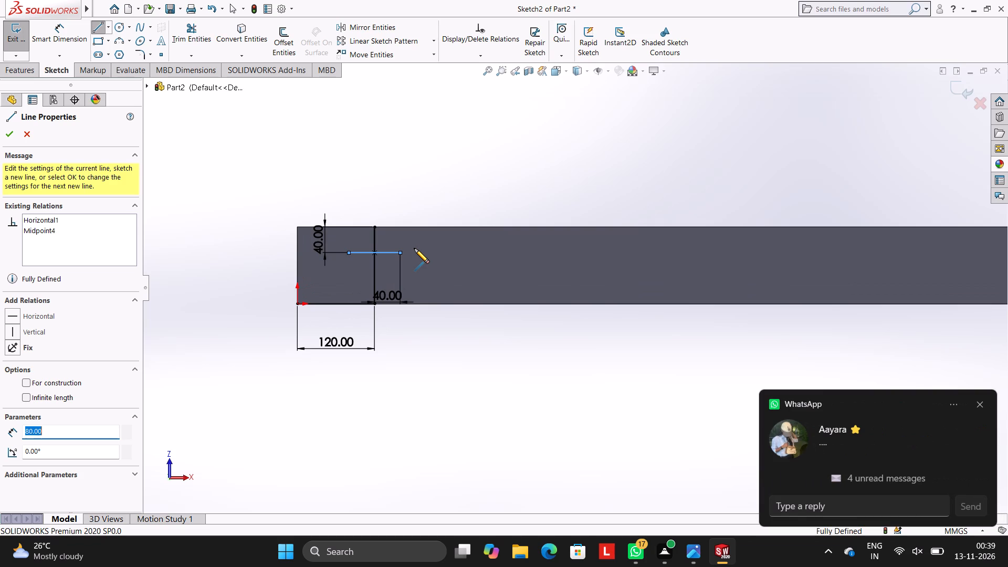
scroll(414, 248, "down", 2)
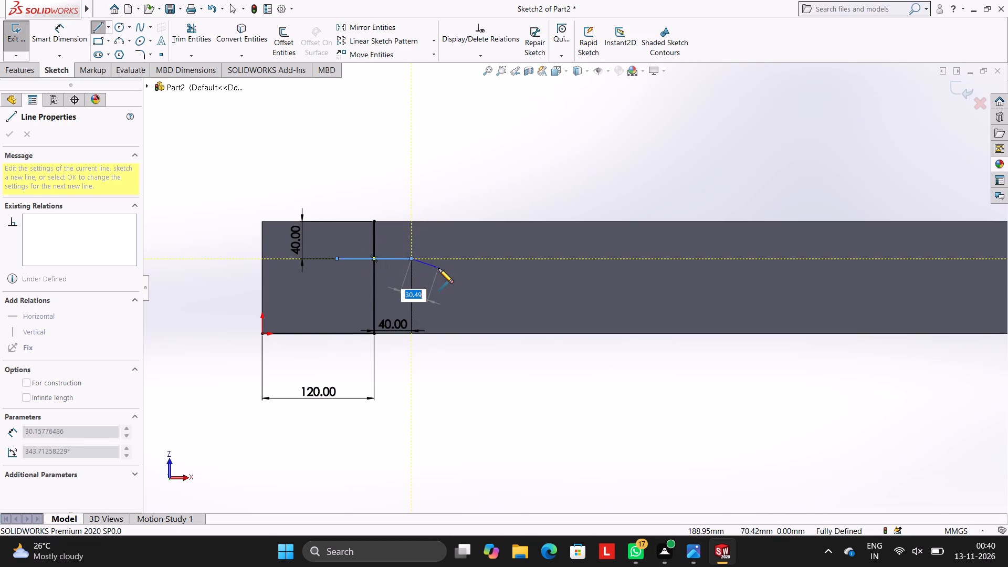
key("Escape")
key("Escape")
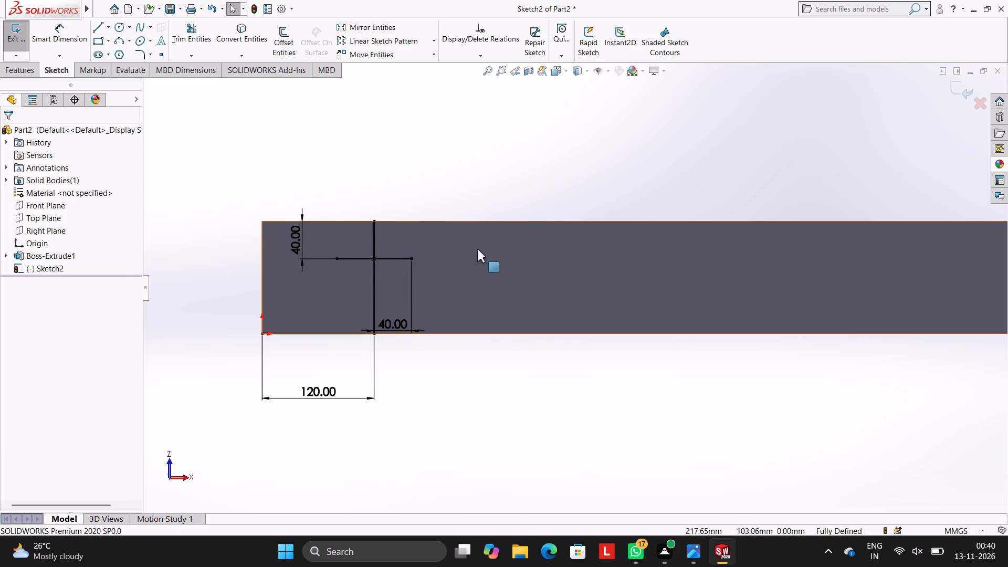
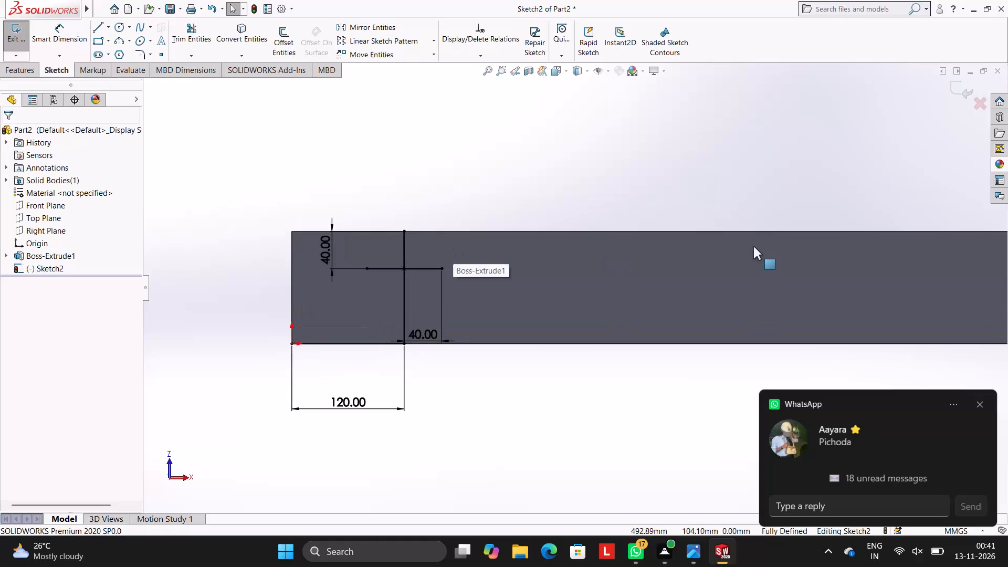
Draw a 16 mm horizontal line along the block's top edge, extending right from the central vertical line's upper end.
scroll(750, 246, "up", 2)
scroll(747, 243, "down", 1)
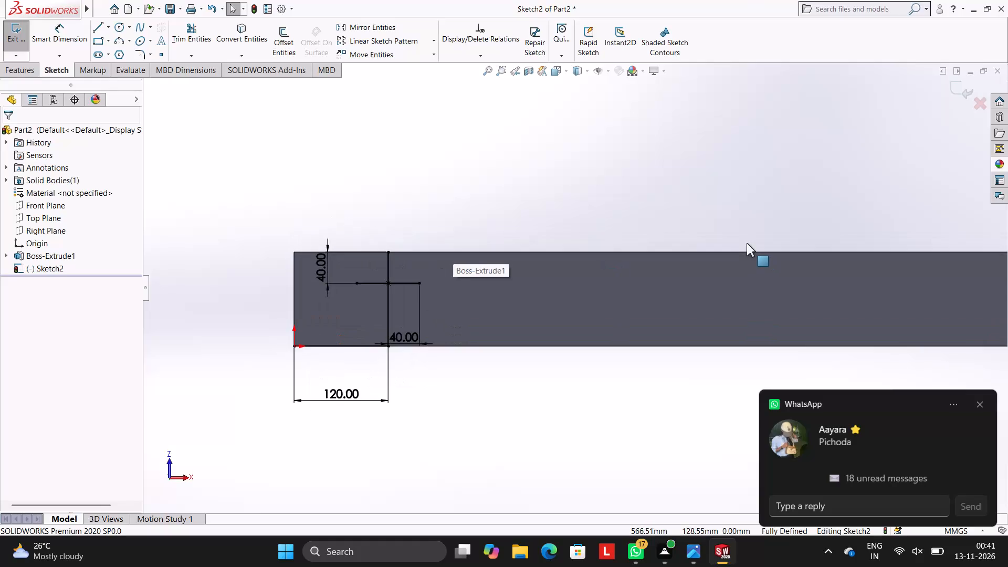
left_click(93, 26)
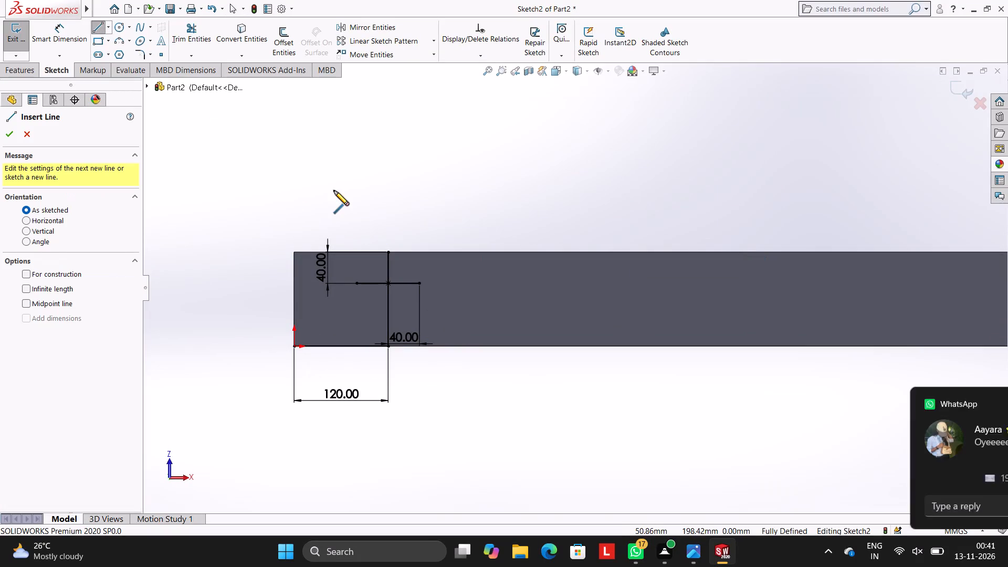
scroll(490, 242, "up", 1)
scroll(490, 242, "down", 2)
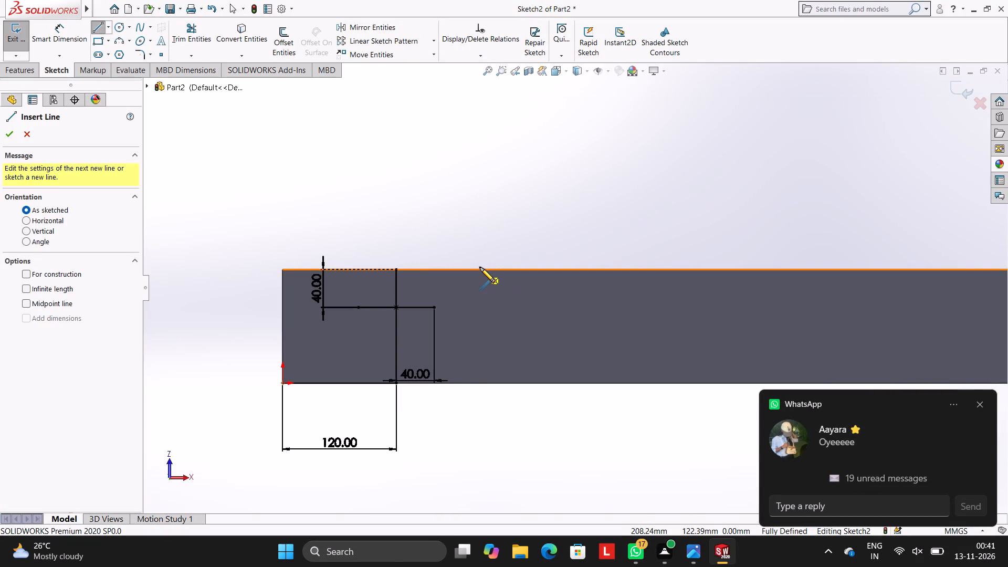
scroll(480, 267, "up", 1)
scroll(480, 267, "down", 2)
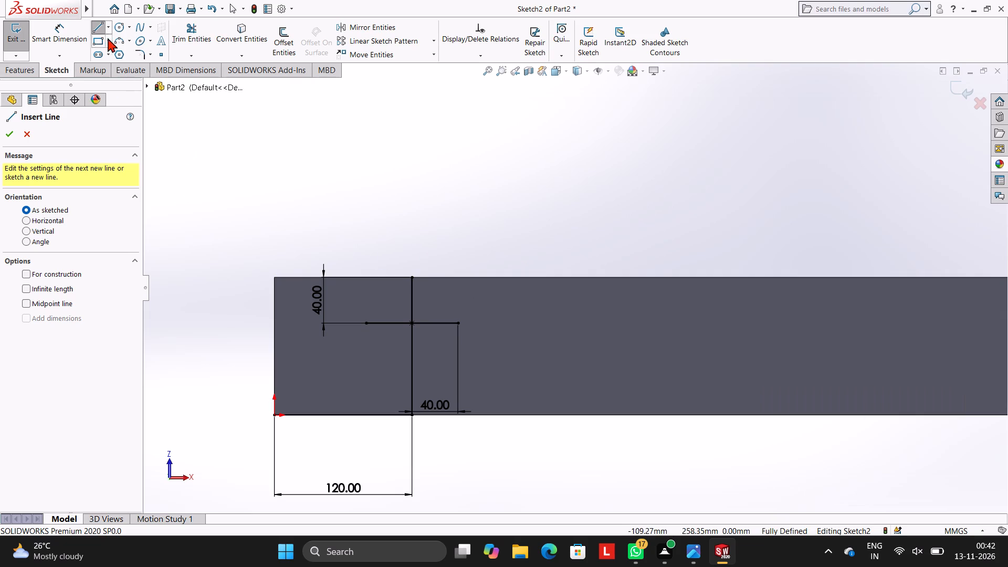
left_click(413, 277)
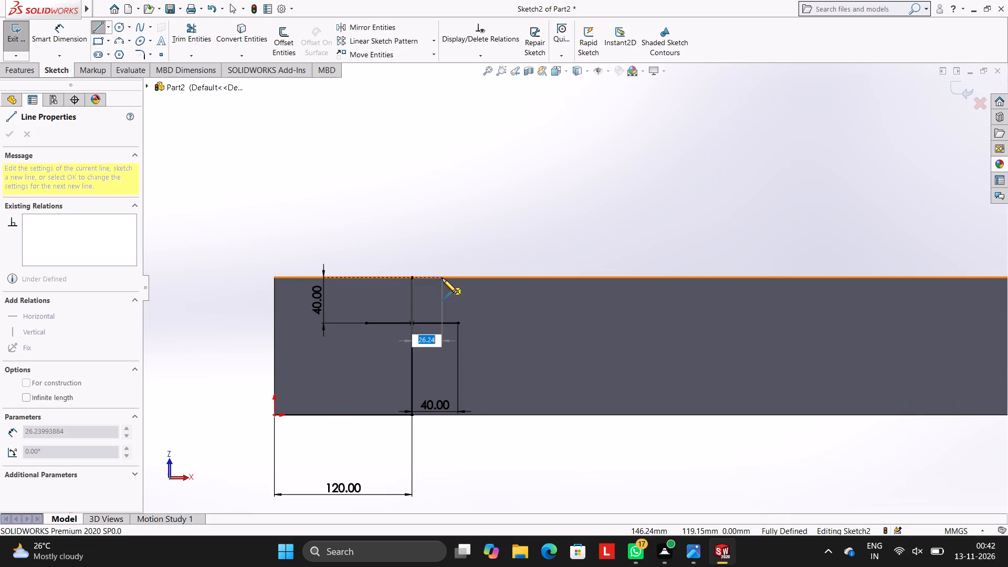
type("16")
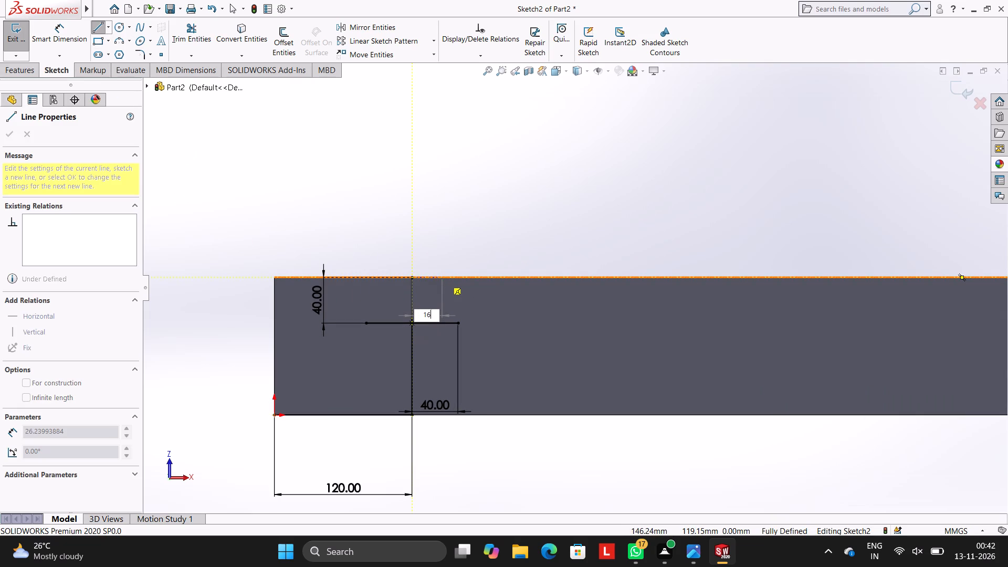
key("Return")
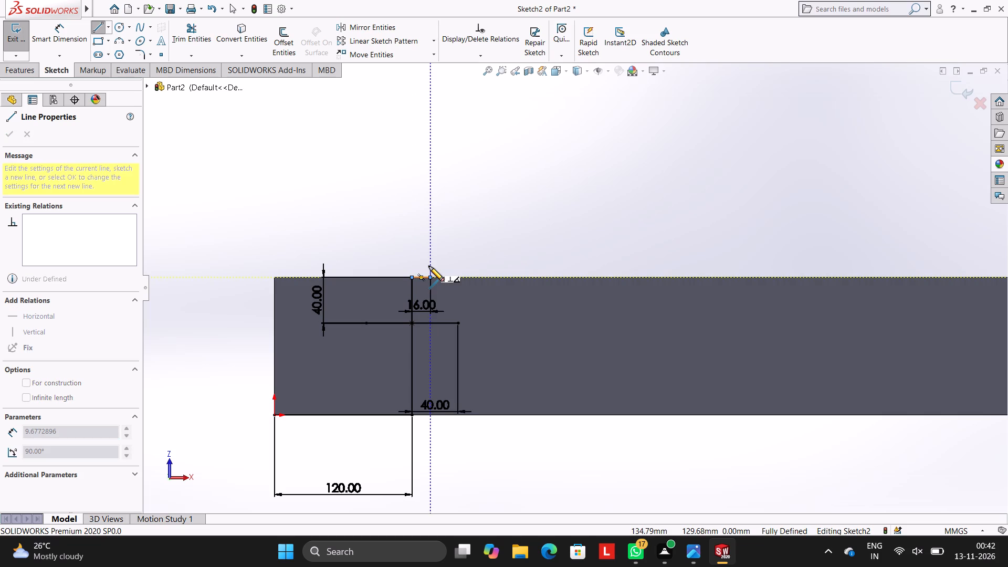
key("Escape")
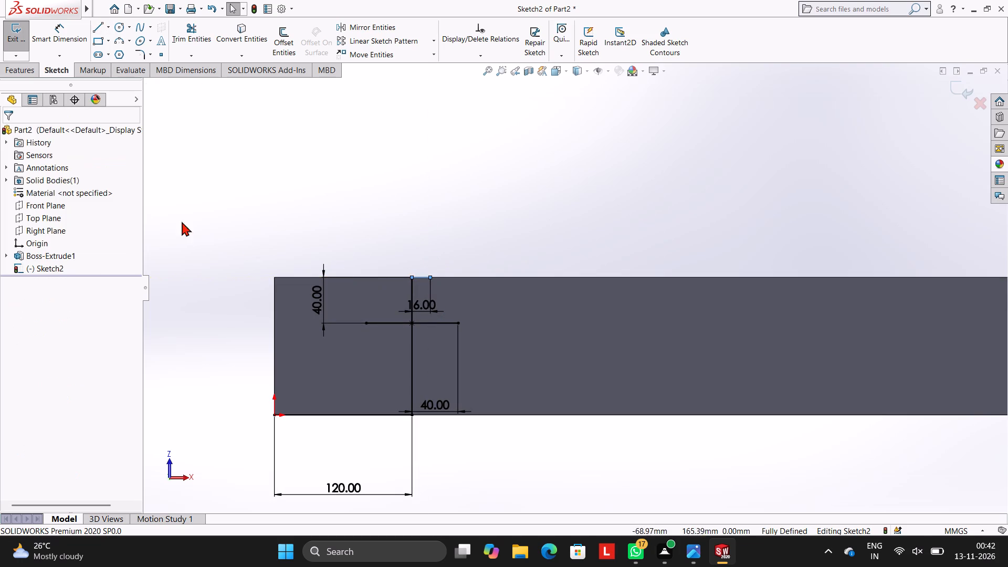
key("Escape")
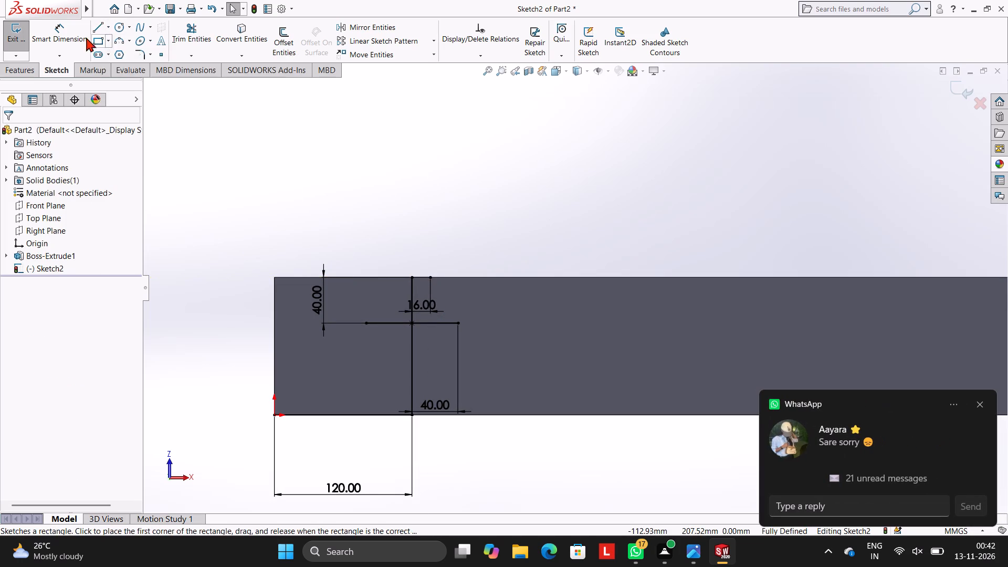
Draw a matching 16 mm horizontal line along the top edge, extending left from the central vertical line's upper end.
left_click(99, 26)
scroll(370, 225, "down", 3)
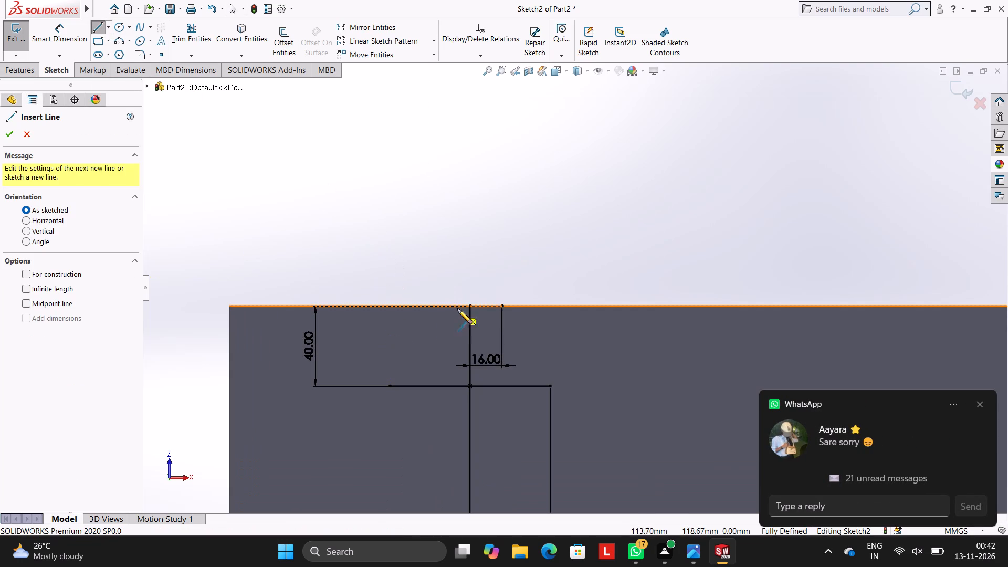
left_click(471, 306)
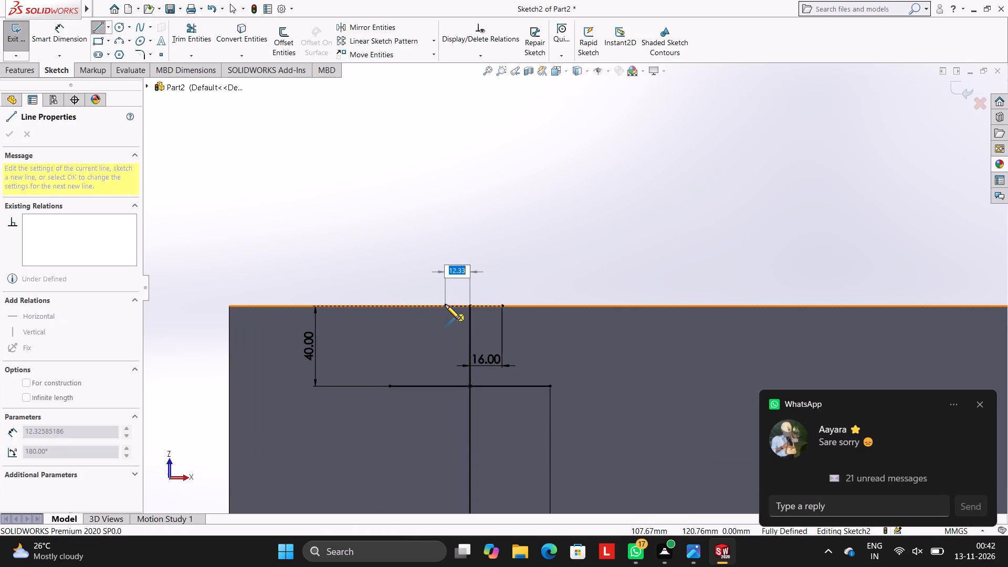
type("16")
key("Return")
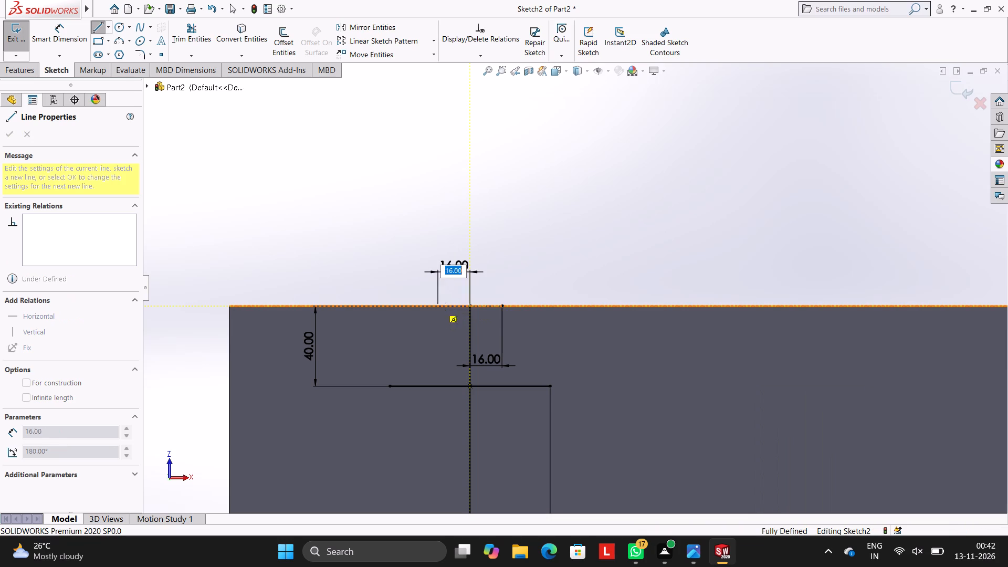
key("Escape")
key("Escape")
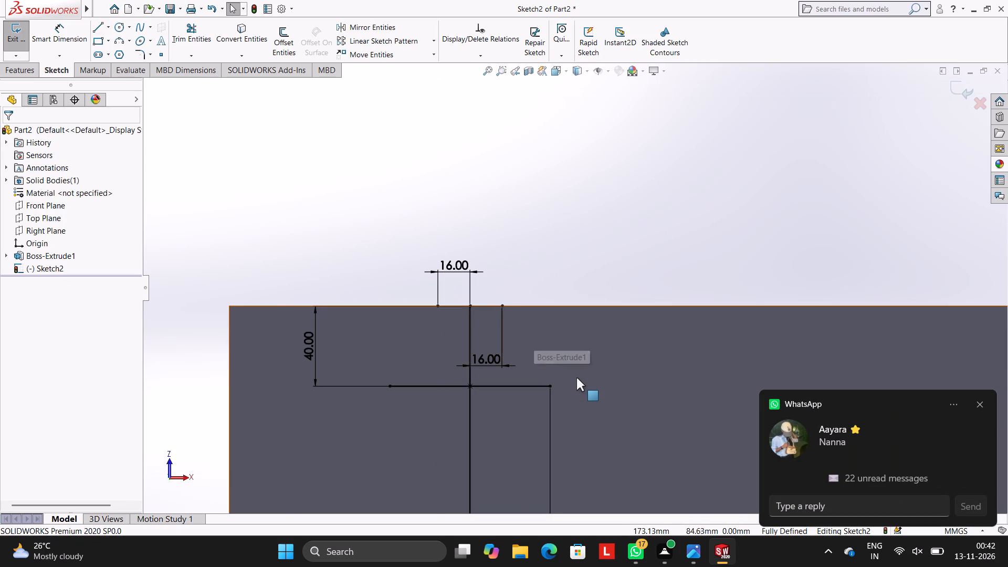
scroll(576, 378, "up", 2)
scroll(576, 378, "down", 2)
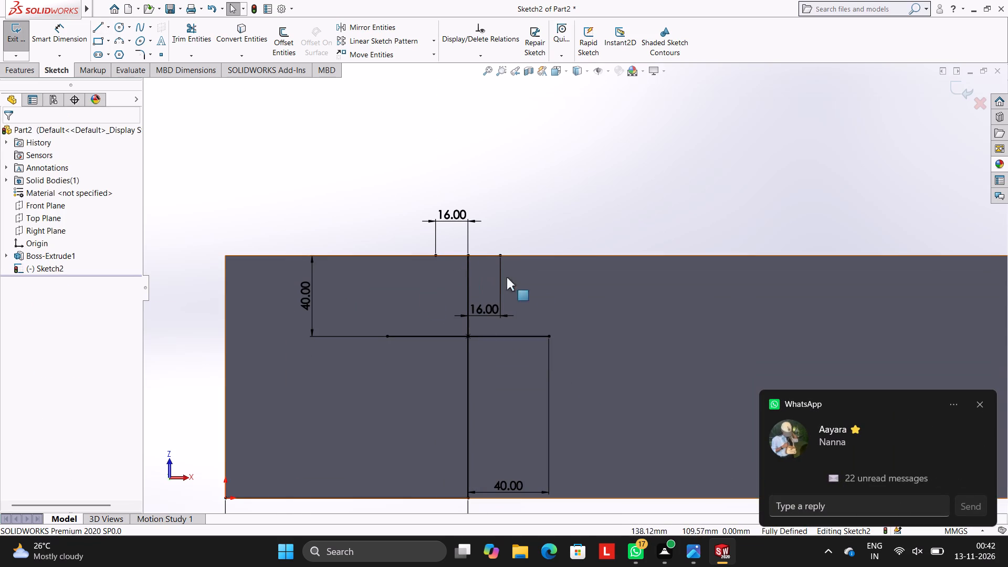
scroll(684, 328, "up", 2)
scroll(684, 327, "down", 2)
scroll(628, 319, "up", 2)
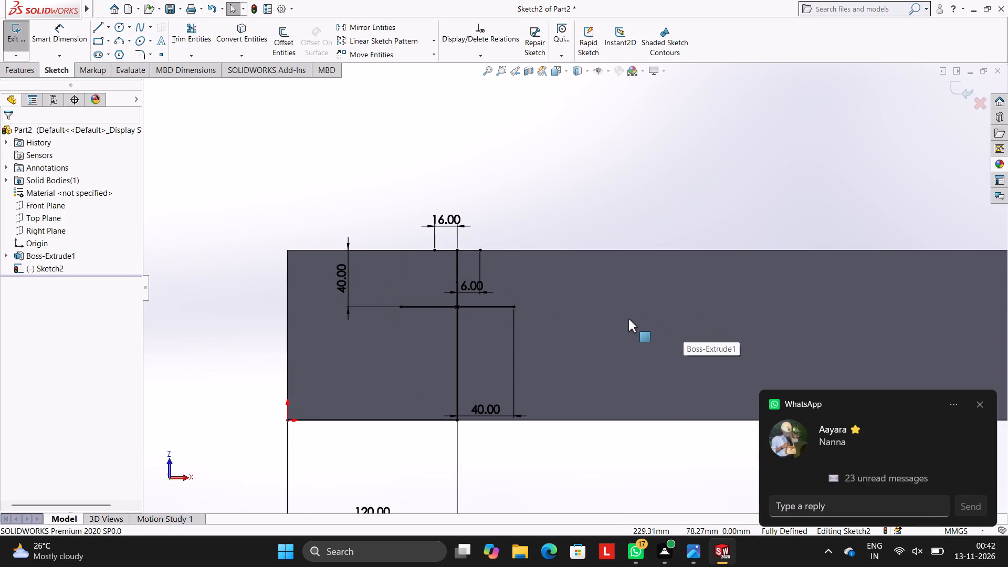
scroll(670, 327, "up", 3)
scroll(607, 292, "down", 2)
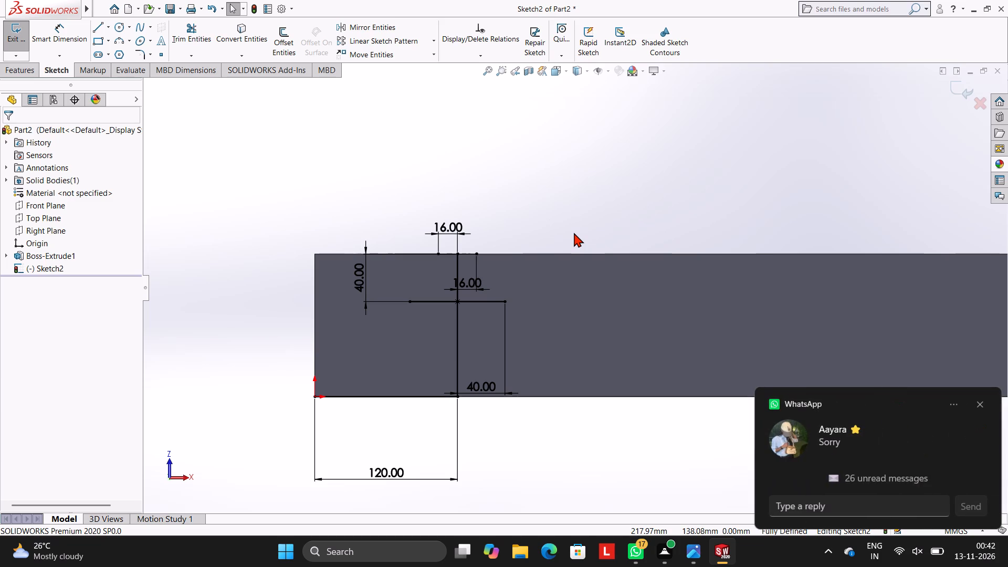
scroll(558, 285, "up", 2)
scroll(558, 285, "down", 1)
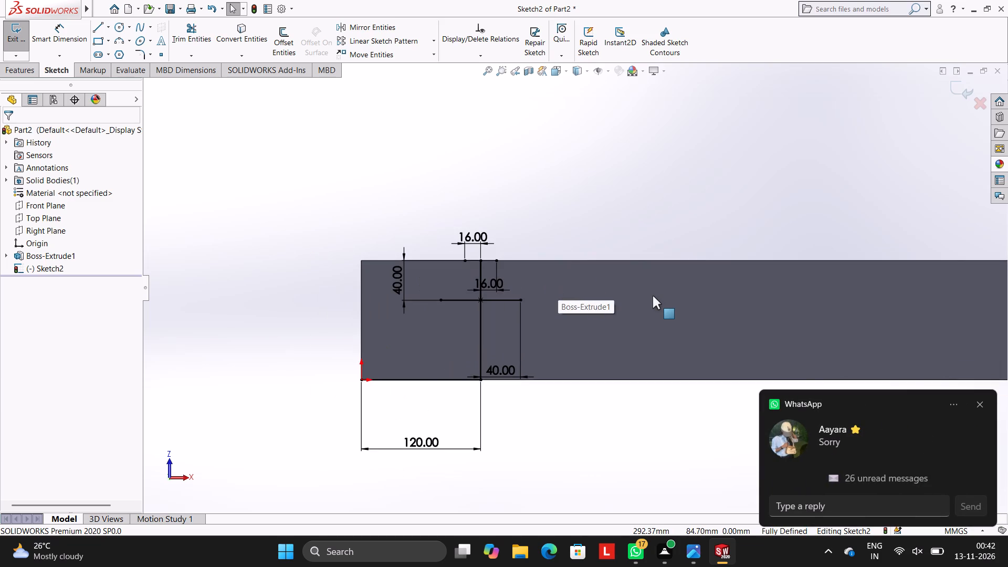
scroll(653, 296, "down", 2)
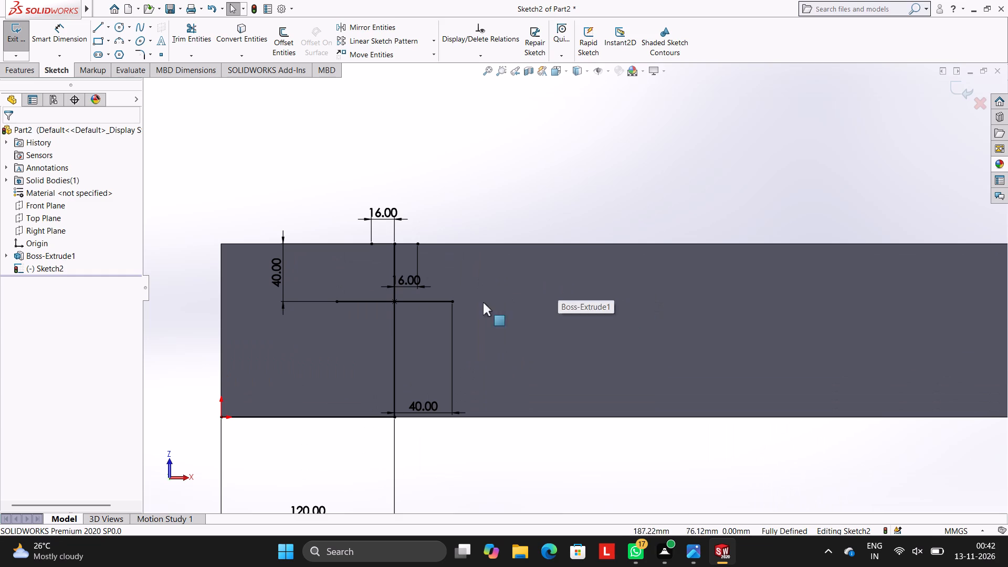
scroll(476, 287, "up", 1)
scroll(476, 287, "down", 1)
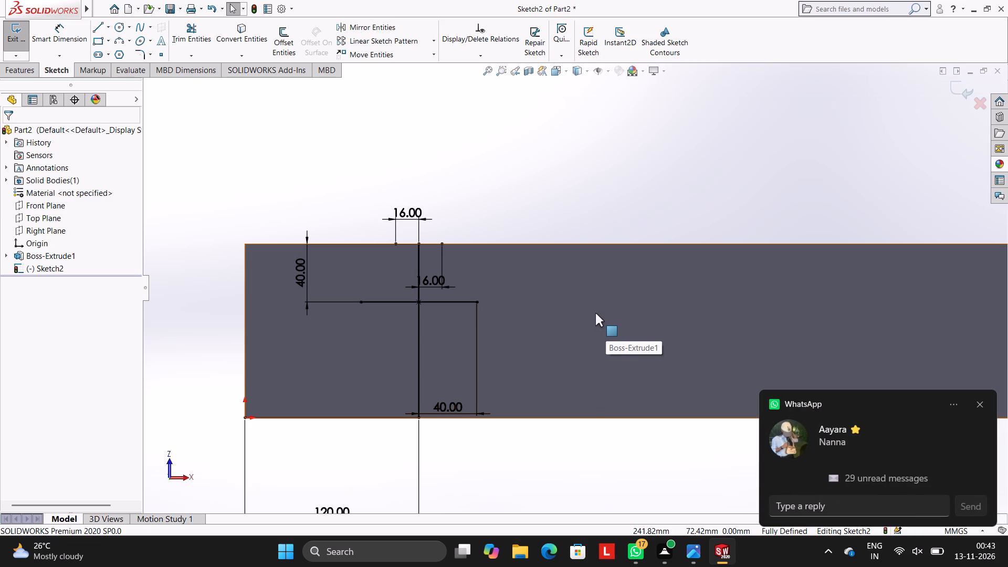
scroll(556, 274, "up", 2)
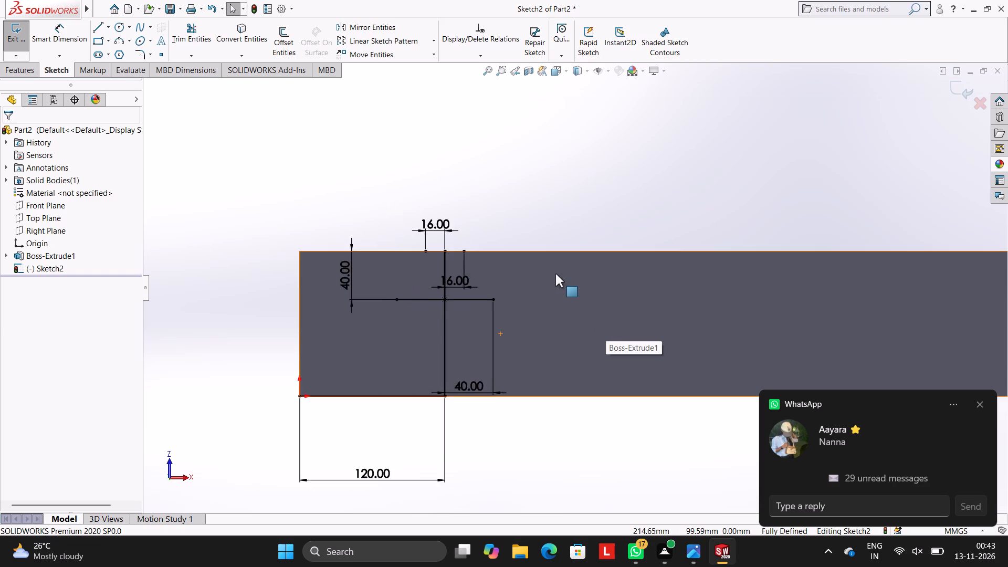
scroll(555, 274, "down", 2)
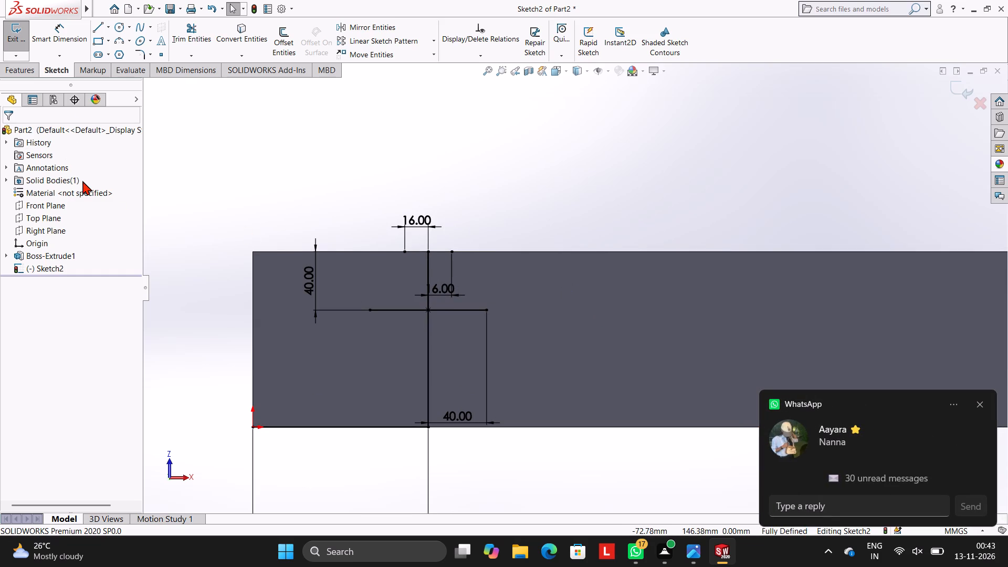
Draw a line chain from the right 16 mm line's outer end: 72 mm down, 24 mm across, 32 mm up to the horizontal line's right end.
left_click(99, 22)
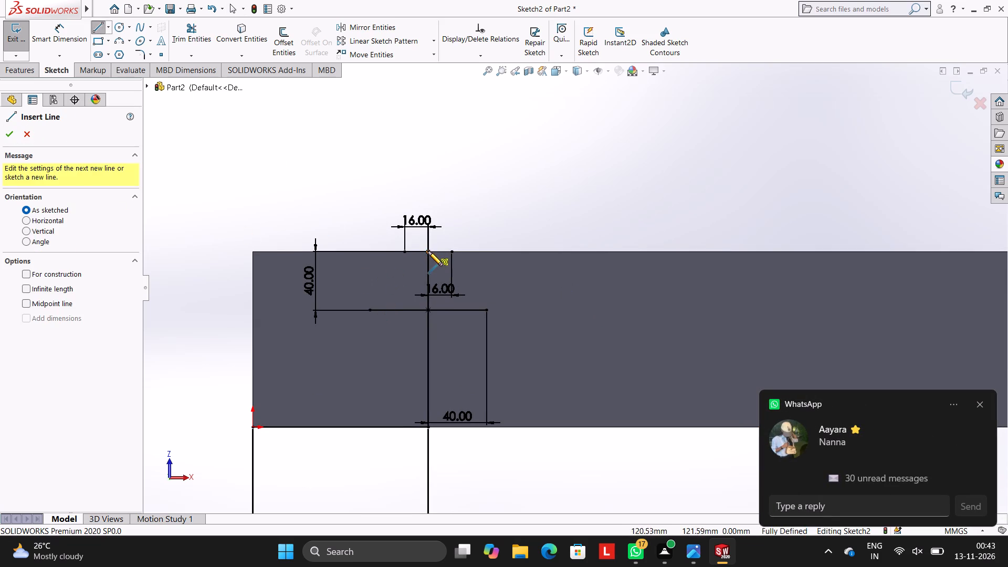
left_click(452, 252)
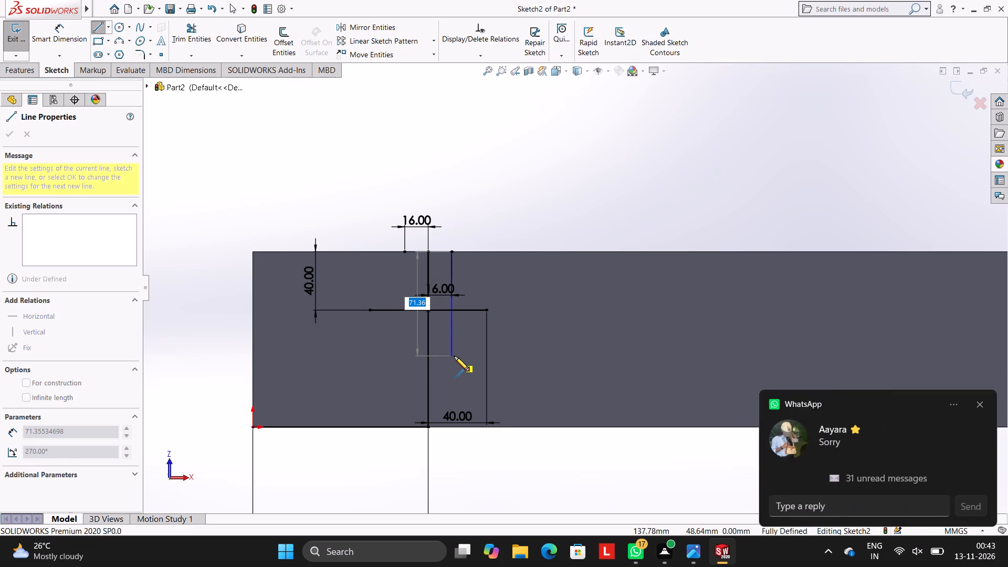
type("72")
key("Return")
scroll(470, 353, "down", 4)
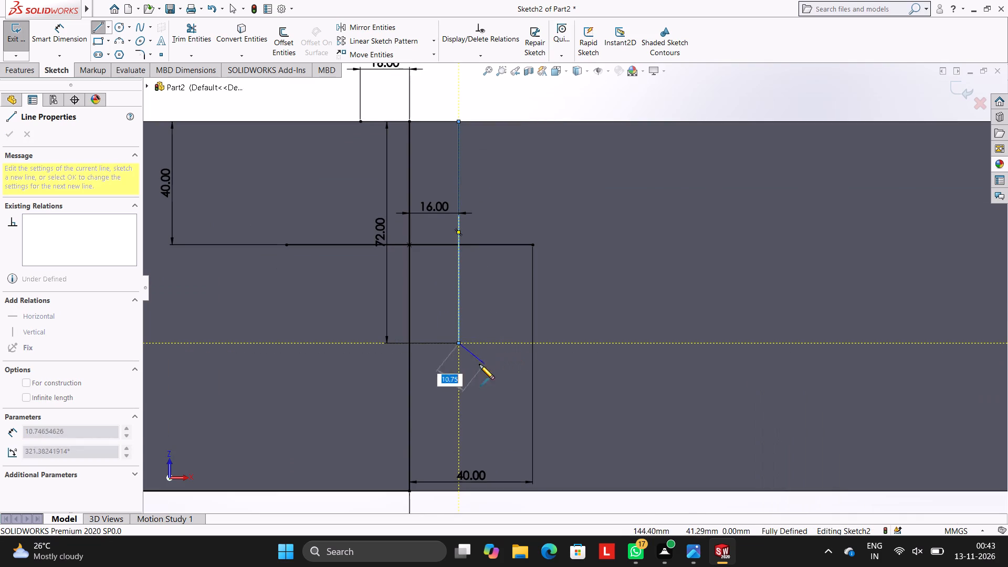
scroll(477, 334, "up", 2)
scroll(477, 334, "down", 1)
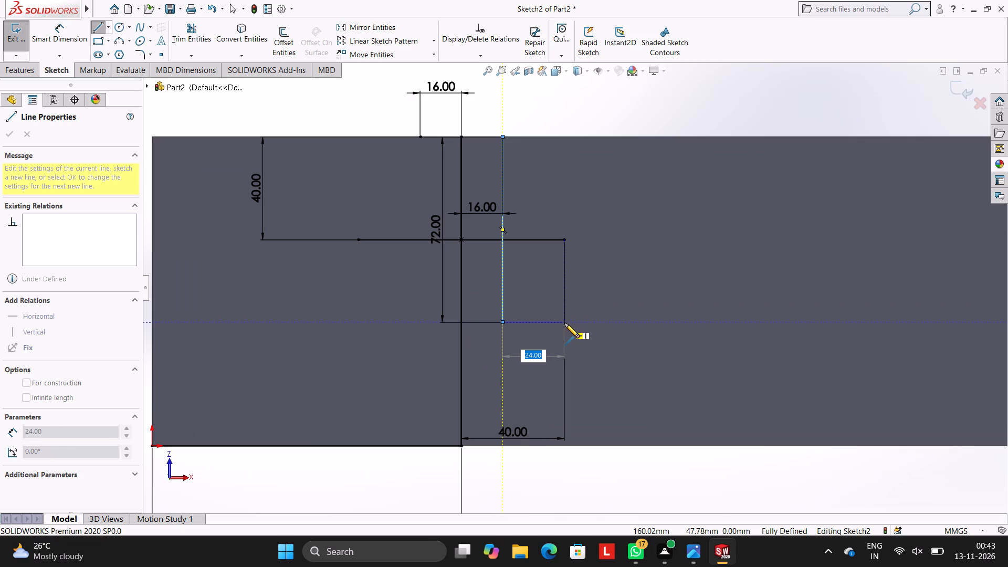
left_click(564, 323)
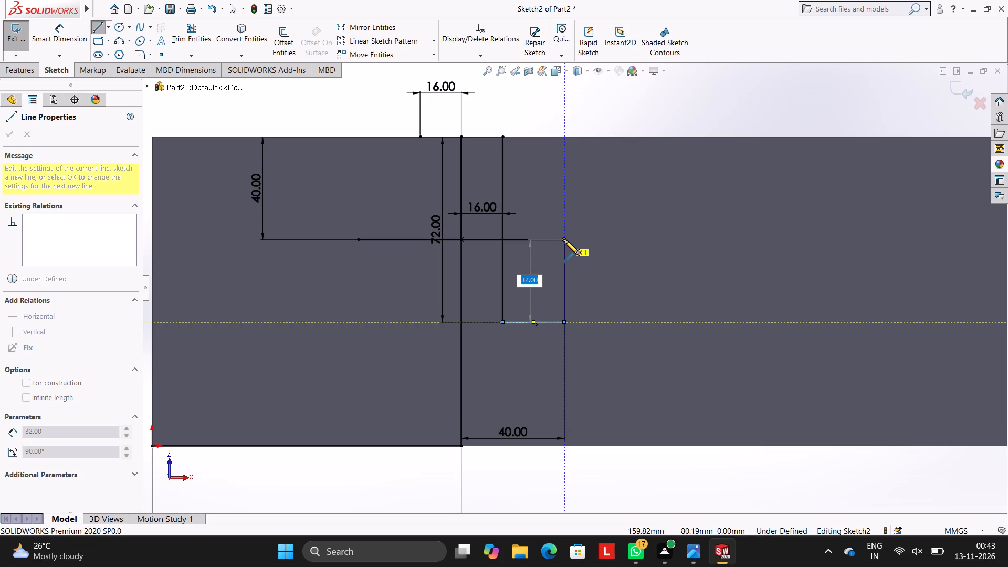
left_click(564, 239)
key("Escape")
key("Escape")
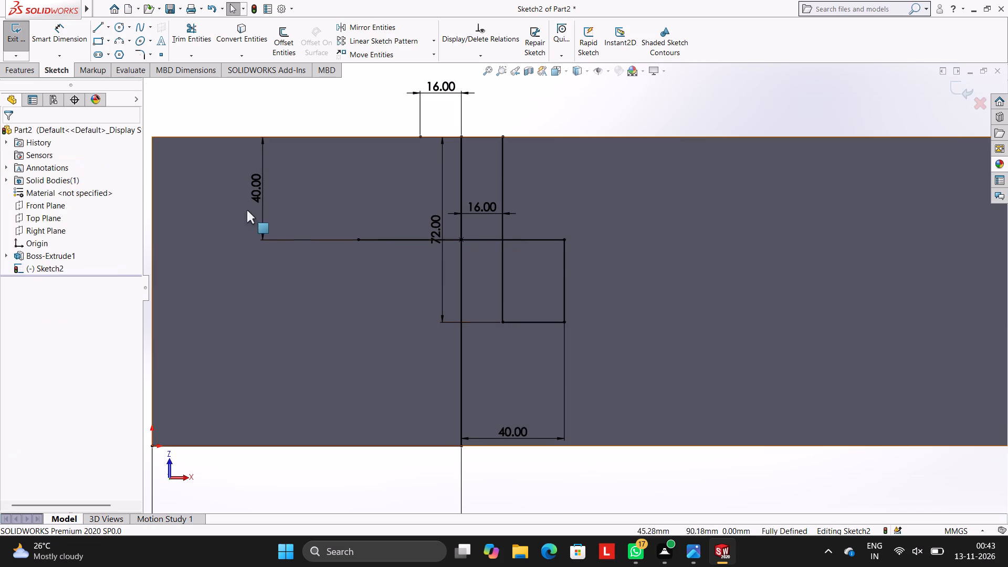
Draw a line down from the horizontal line's left end, level with the 72 mm line's lower end, and across to the central vertical line.
left_click(98, 27)
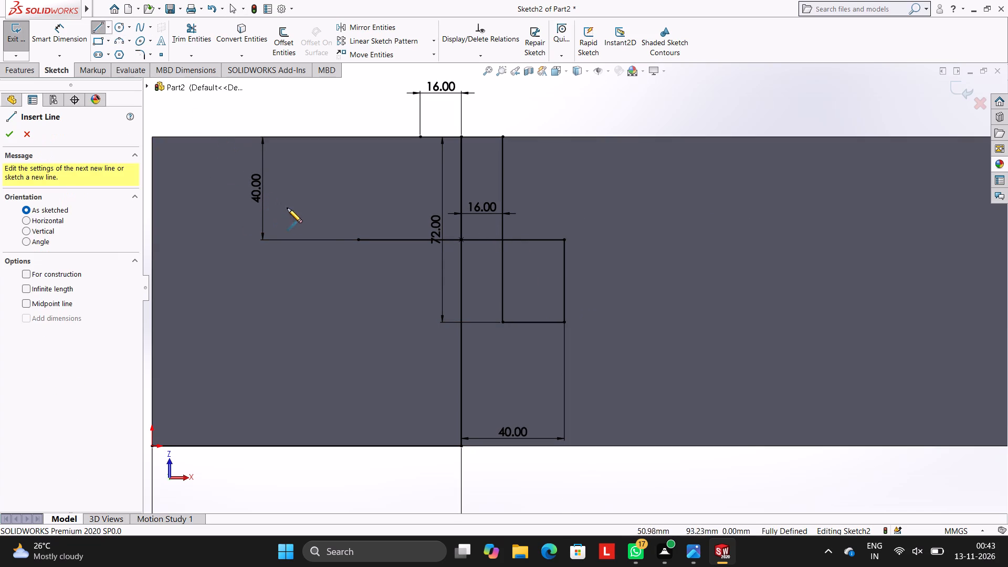
left_click(356, 240)
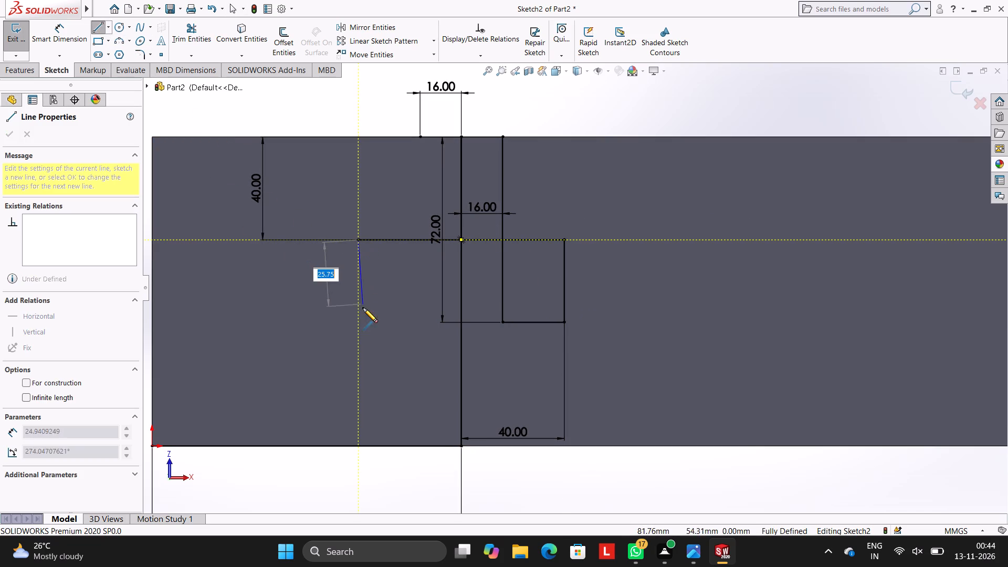
left_click(356, 324)
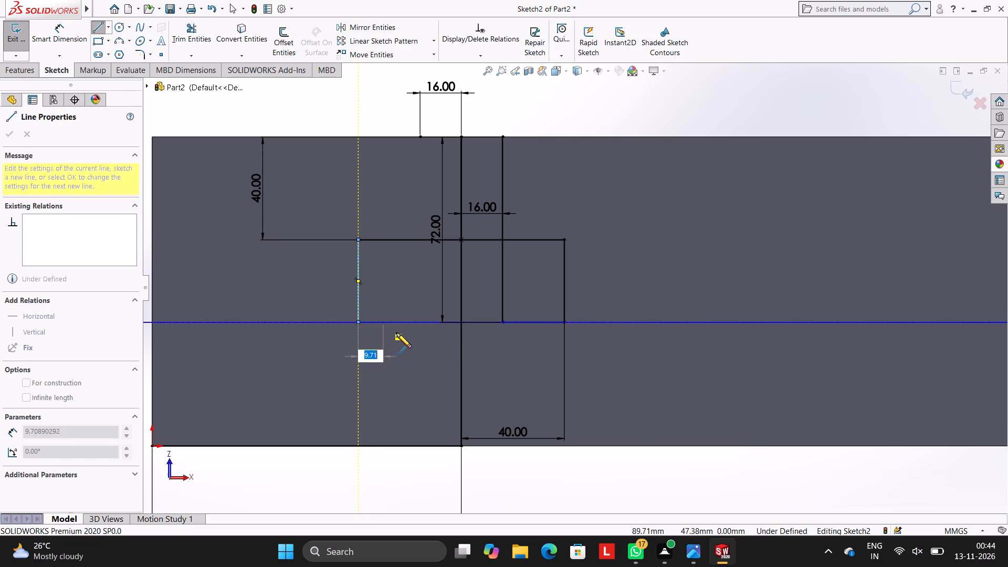
left_click(460, 322)
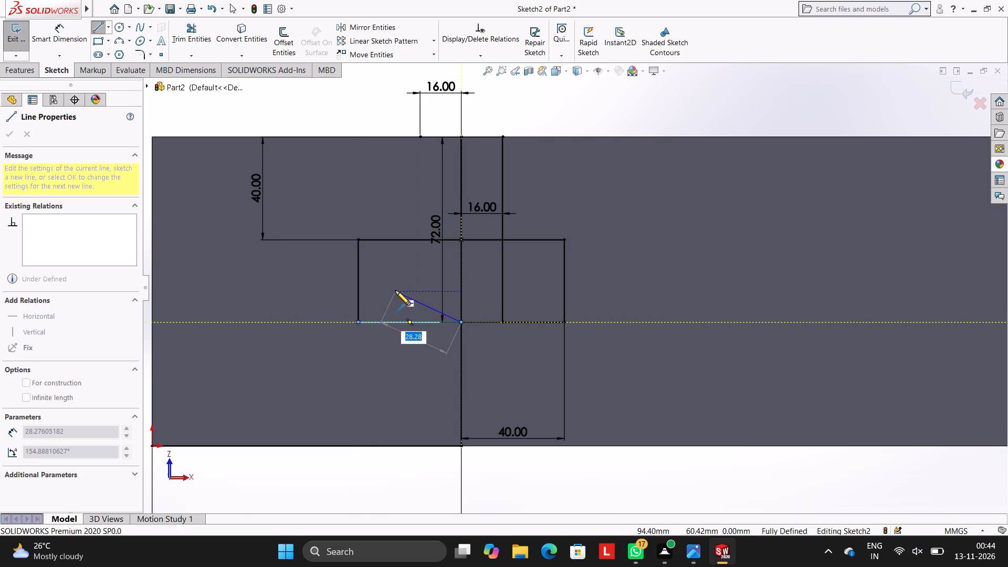
key("Escape")
key("Escape")
Trim the right 72 mm vertical line below the horizontal line, and remove the 24 mm bottom segment beside it.
scroll(531, 219, "up", 1)
scroll(531, 219, "down", 1)
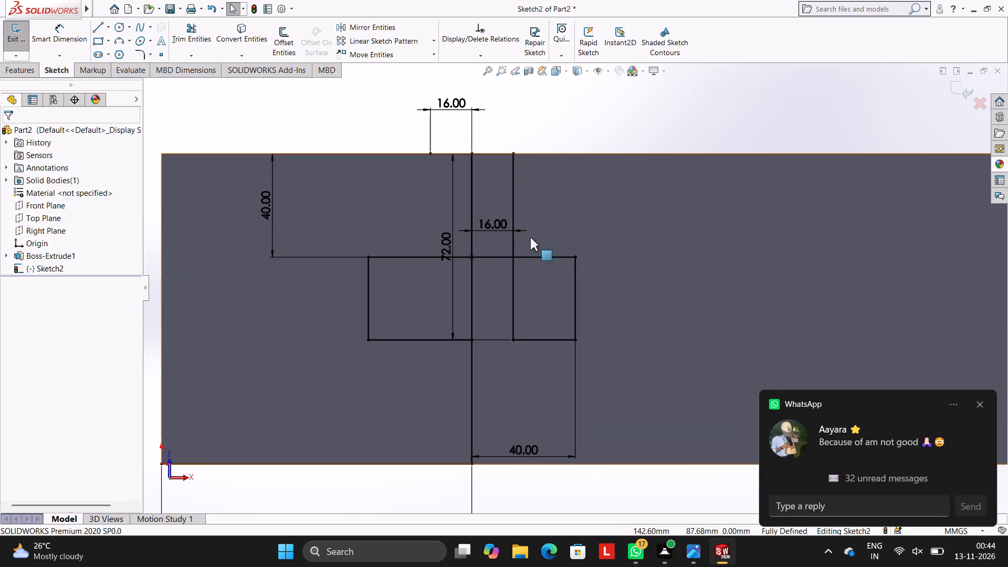
scroll(580, 247, "down", 1)
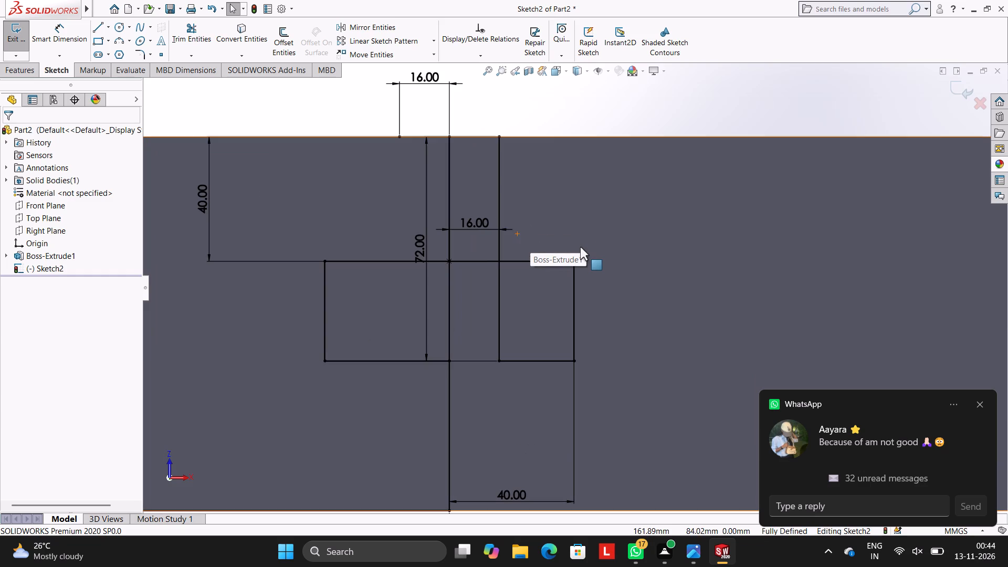
left_click(193, 39)
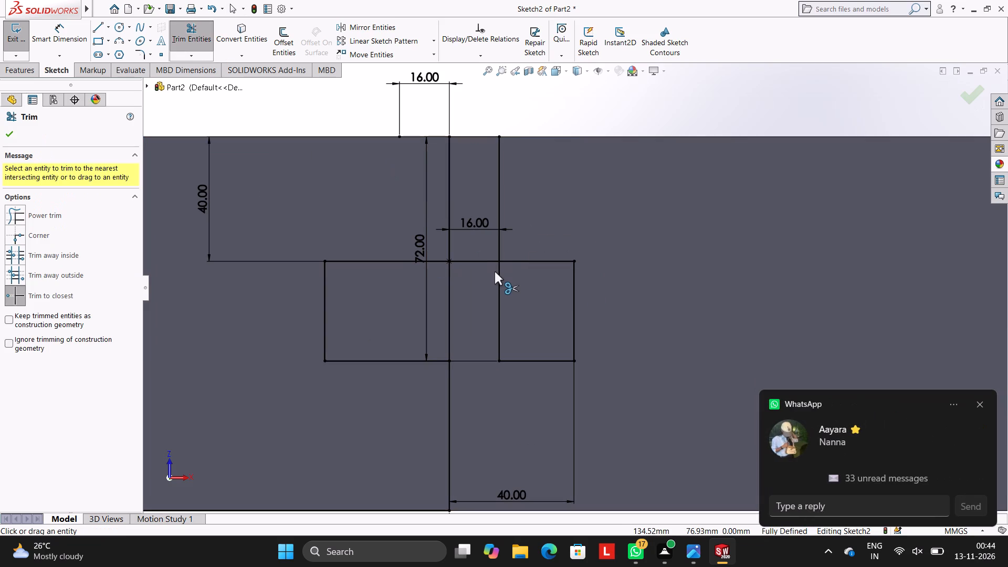
left_click(499, 303)
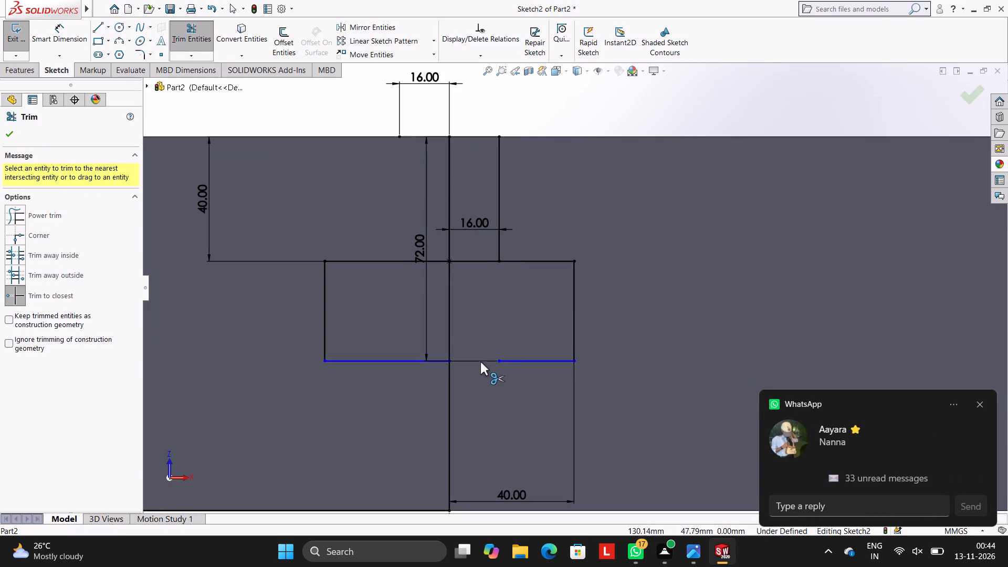
left_click(506, 359)
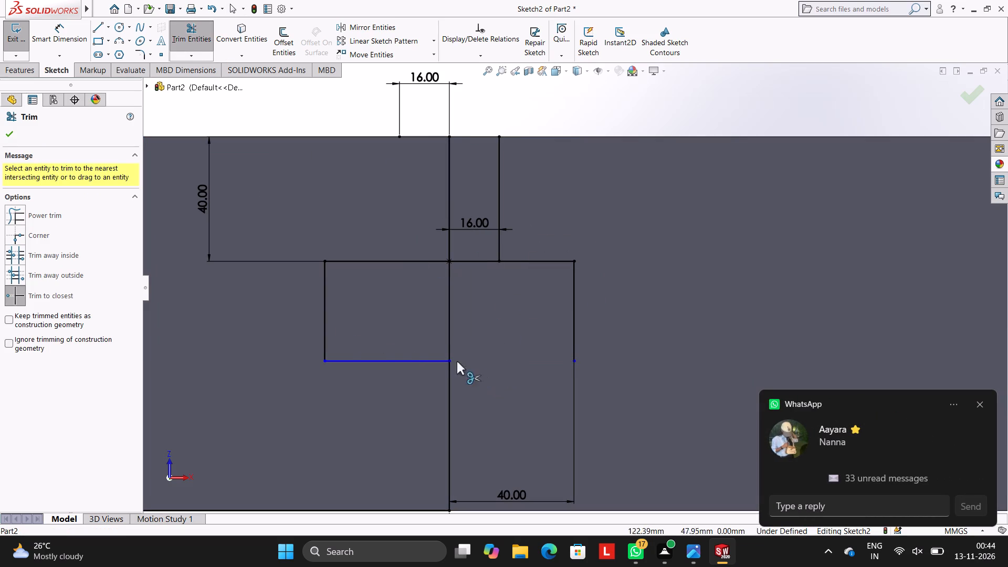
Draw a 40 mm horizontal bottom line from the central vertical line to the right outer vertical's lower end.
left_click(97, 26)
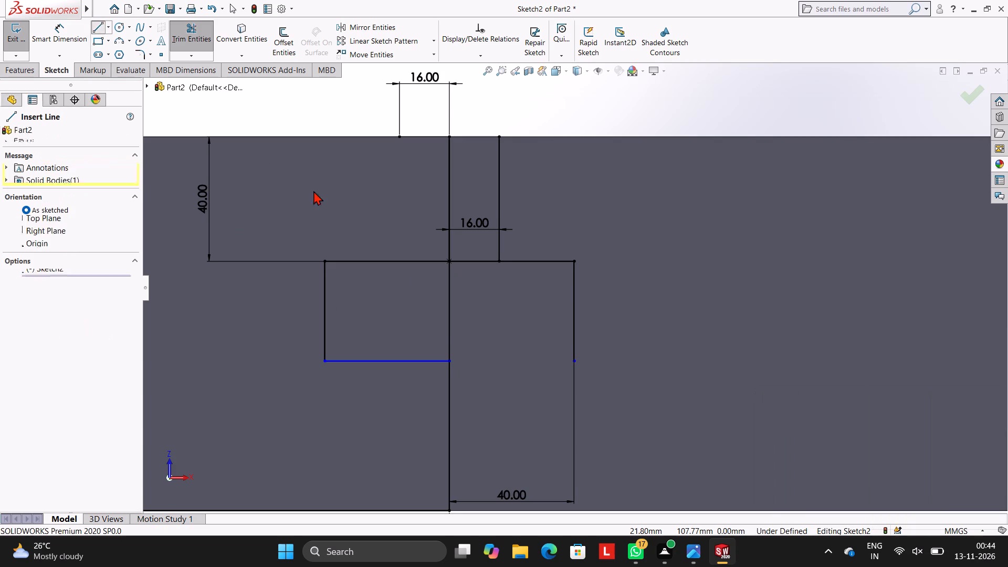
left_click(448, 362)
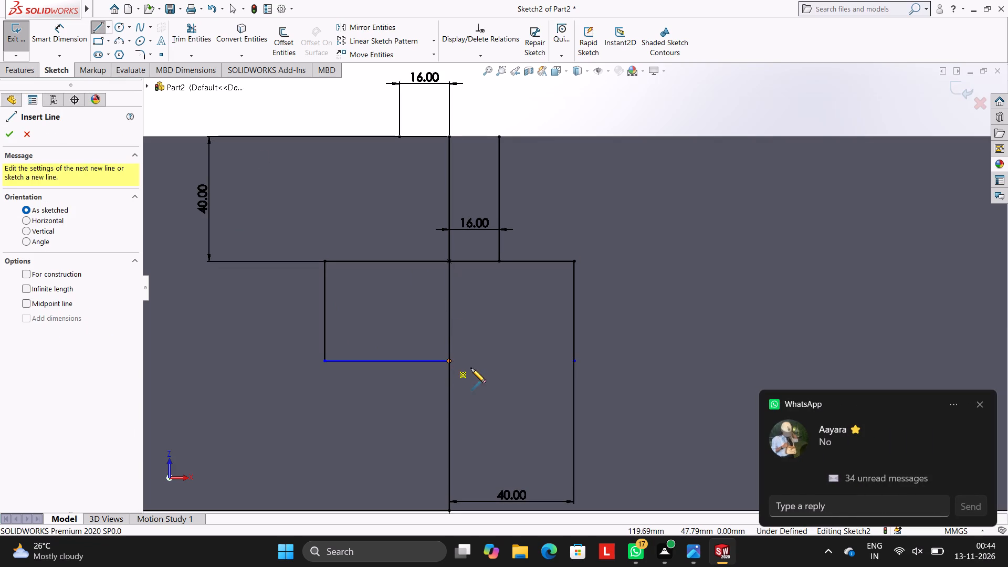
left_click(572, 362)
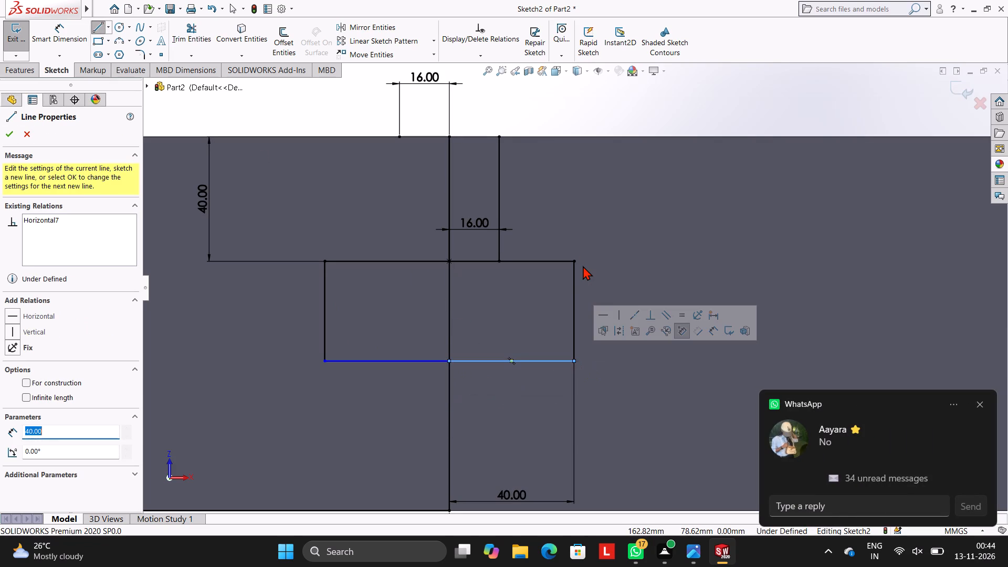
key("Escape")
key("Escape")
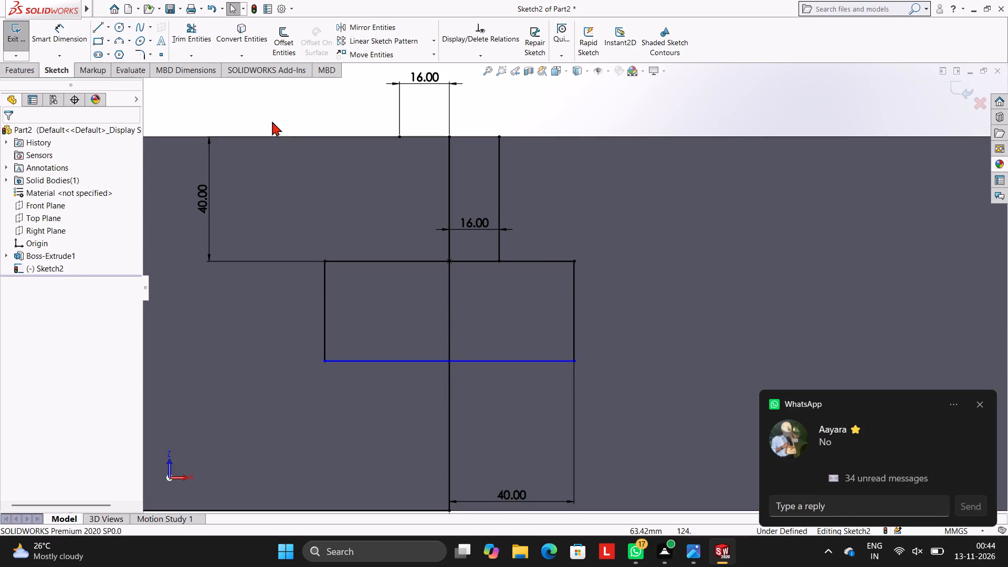
Draw a vertical line from the left 16 mm line's outer end down to slightly below the horizontal line.
left_click(93, 27)
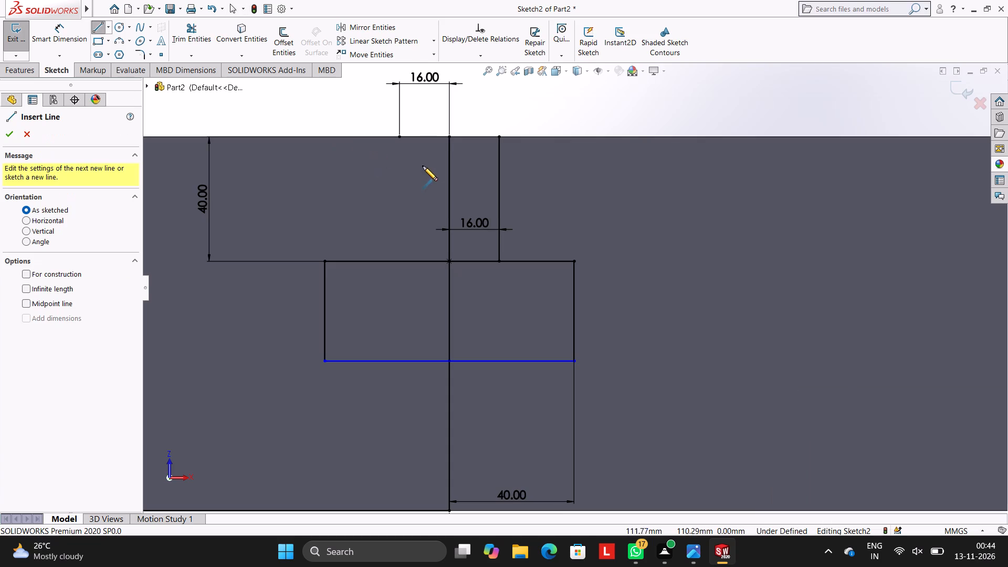
left_click(398, 137)
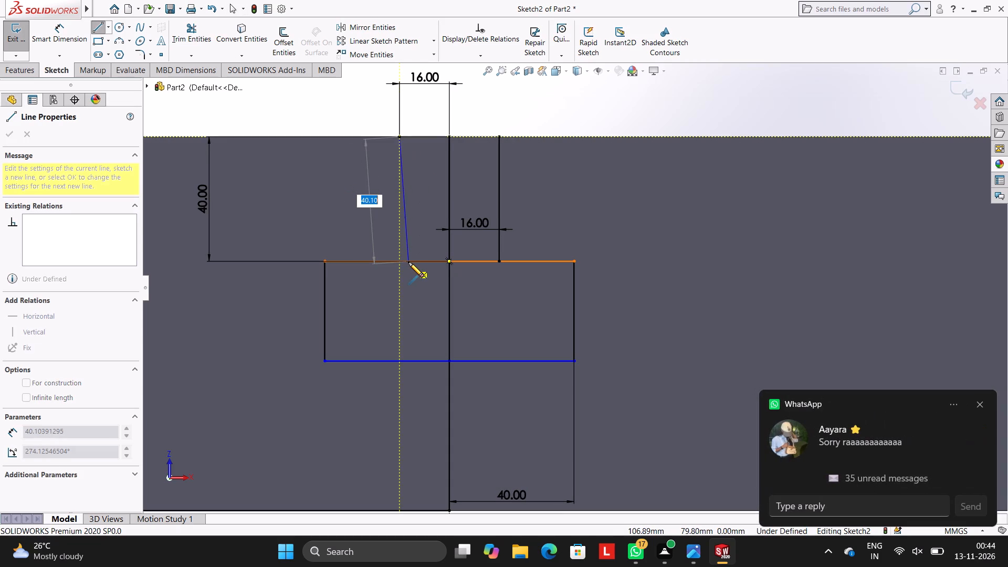
left_click(398, 276)
key("Escape")
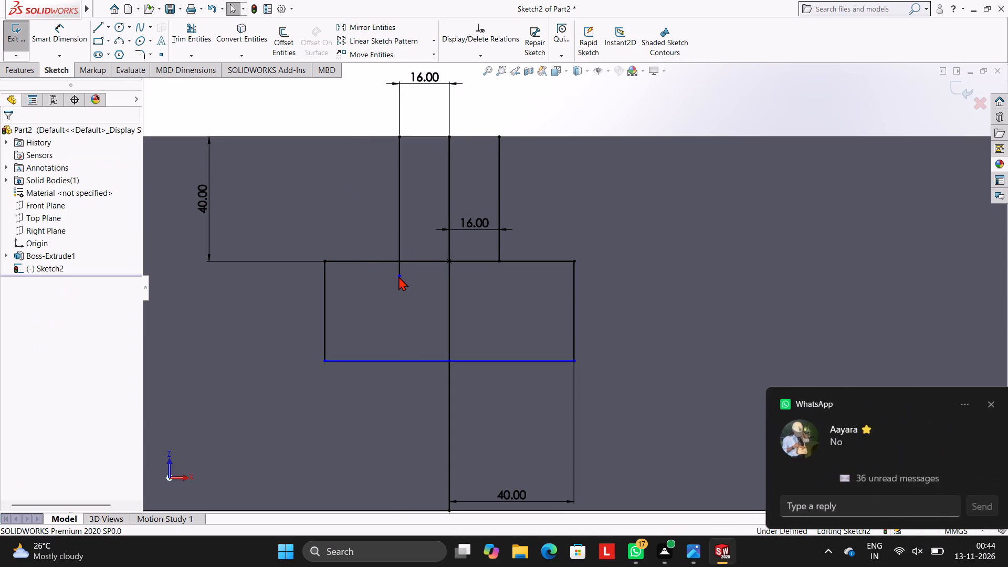
Trim the left neck line's overshoot and the horizontal line's two segments between the neck's vertical lines.
left_click(199, 45)
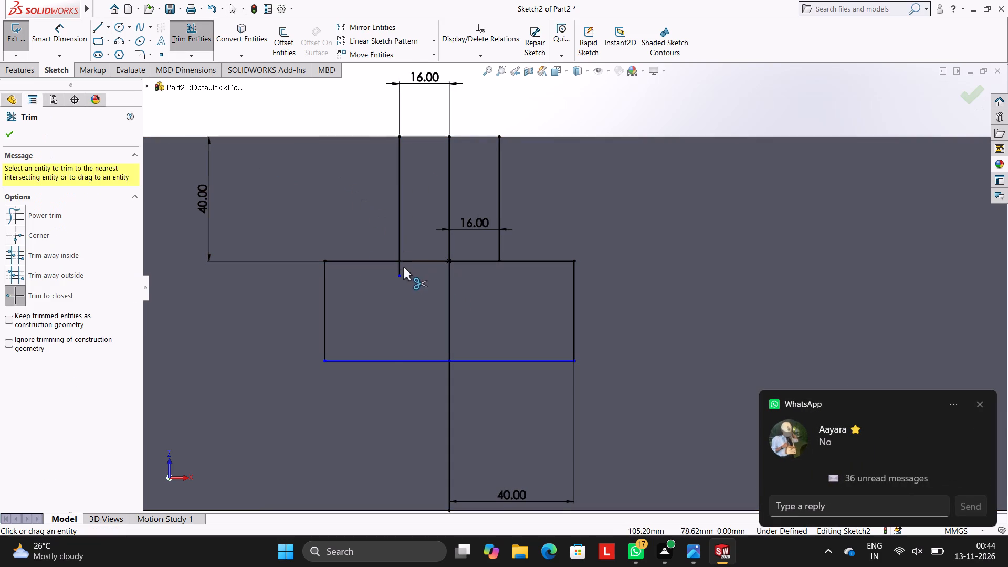
left_click(396, 268)
left_click(412, 258)
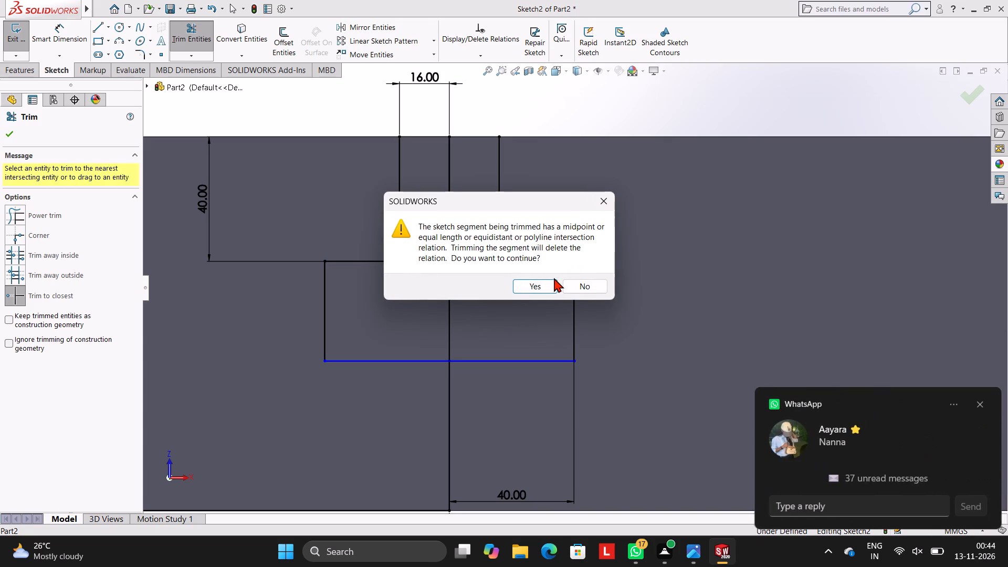
left_click(571, 290)
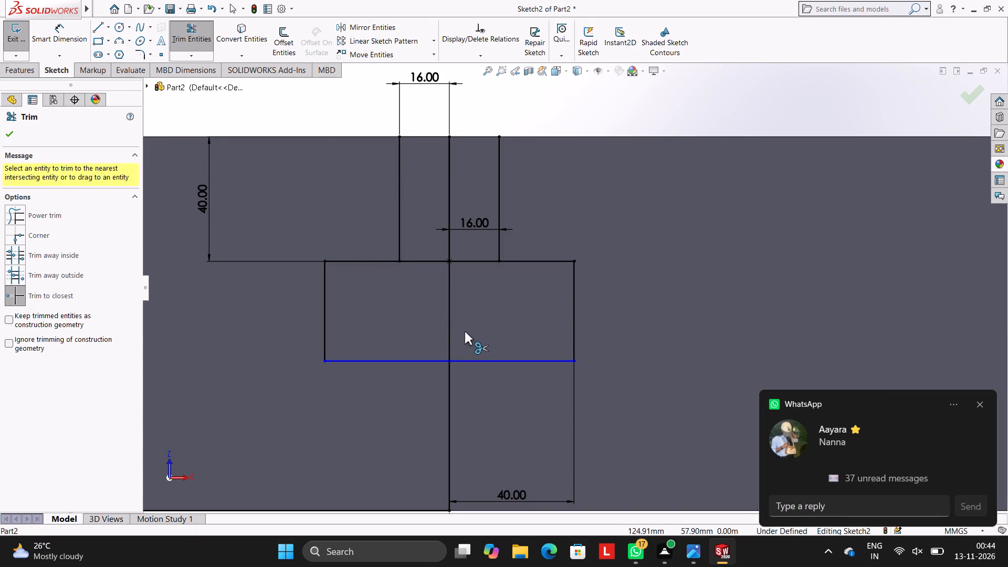
left_click(420, 261)
key("Escape")
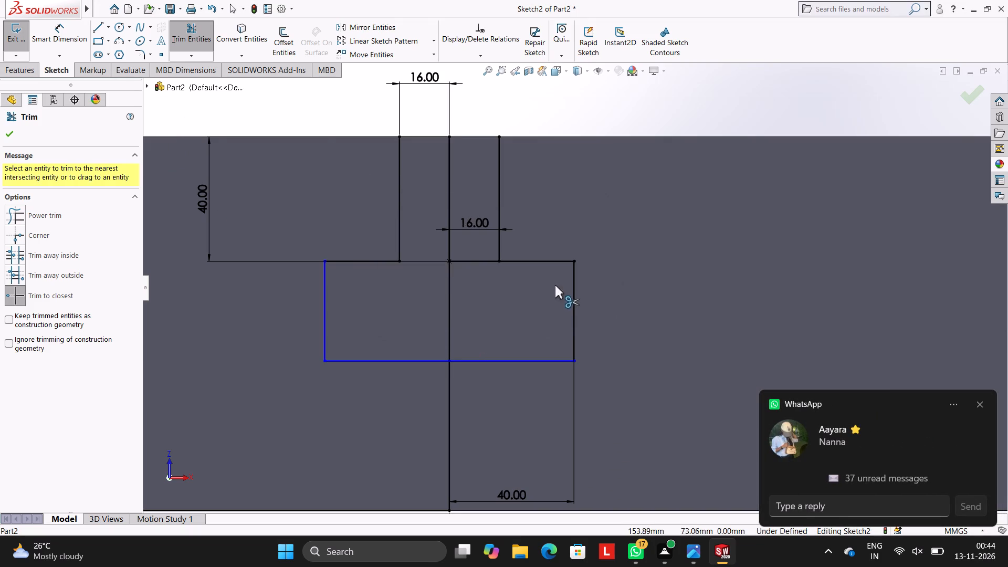
left_click(460, 262)
key("Escape")
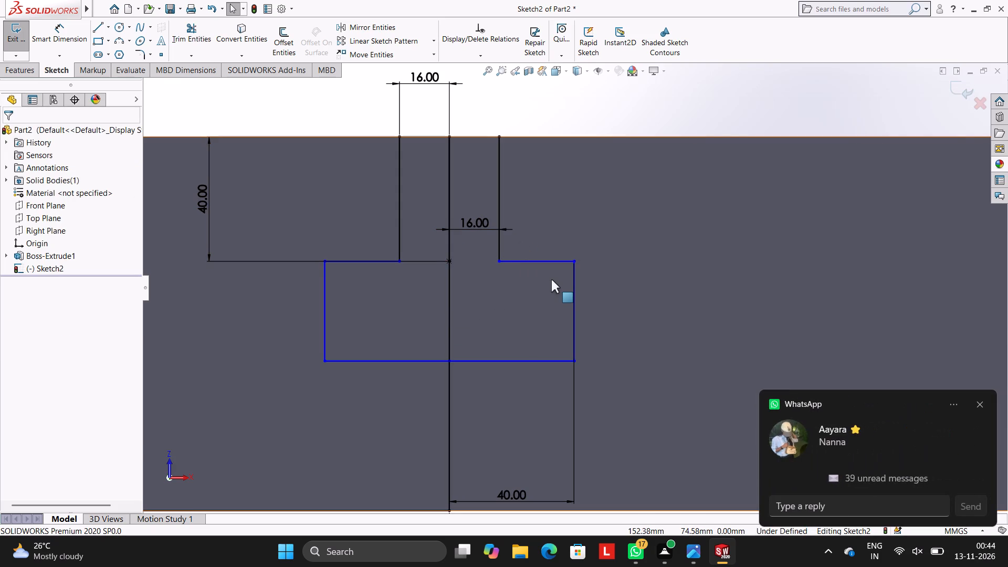
Trim away both halves of the profile's bottom line on either side of the central vertical line.
scroll(663, 321, "up", 1)
scroll(663, 321, "down", 1)
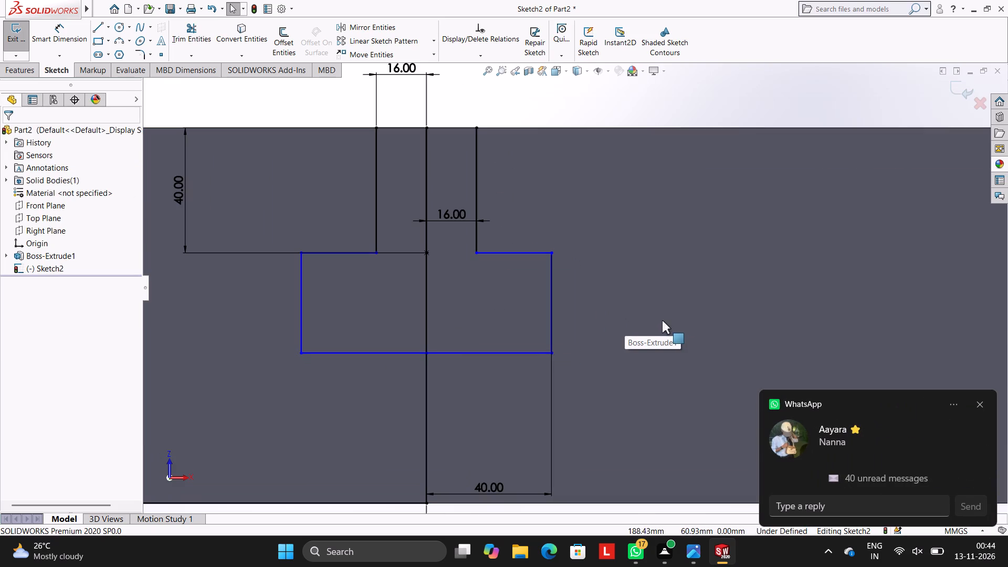
scroll(541, 302, "up", 3)
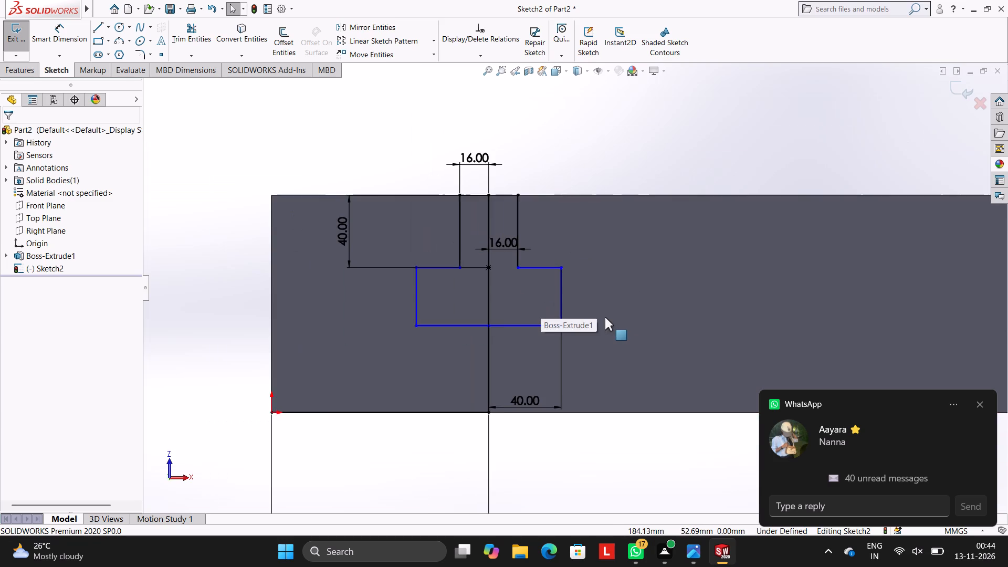
scroll(605, 317, "up", 1)
scroll(668, 316, "up", 2)
scroll(668, 316, "down", 2)
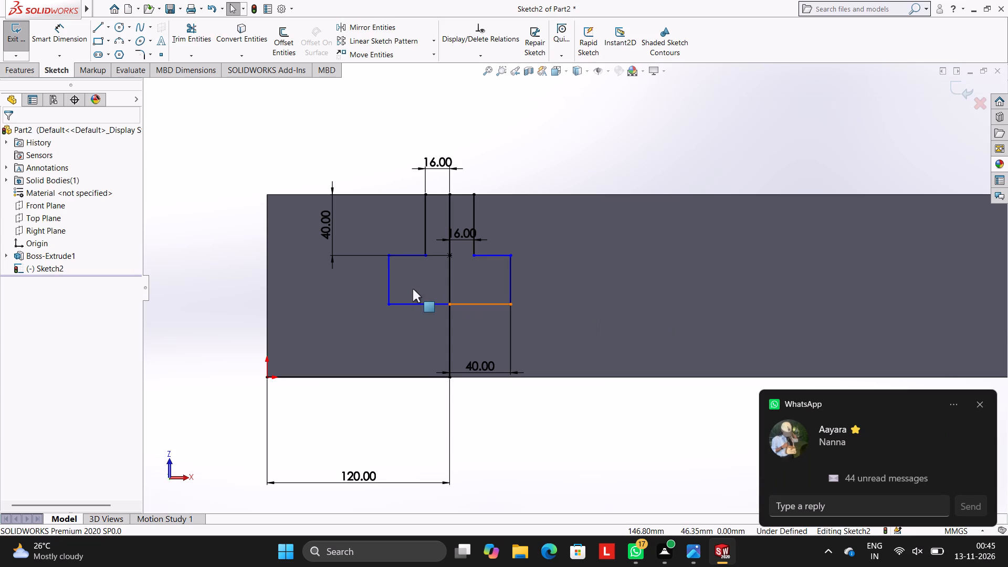
left_click(74, 39)
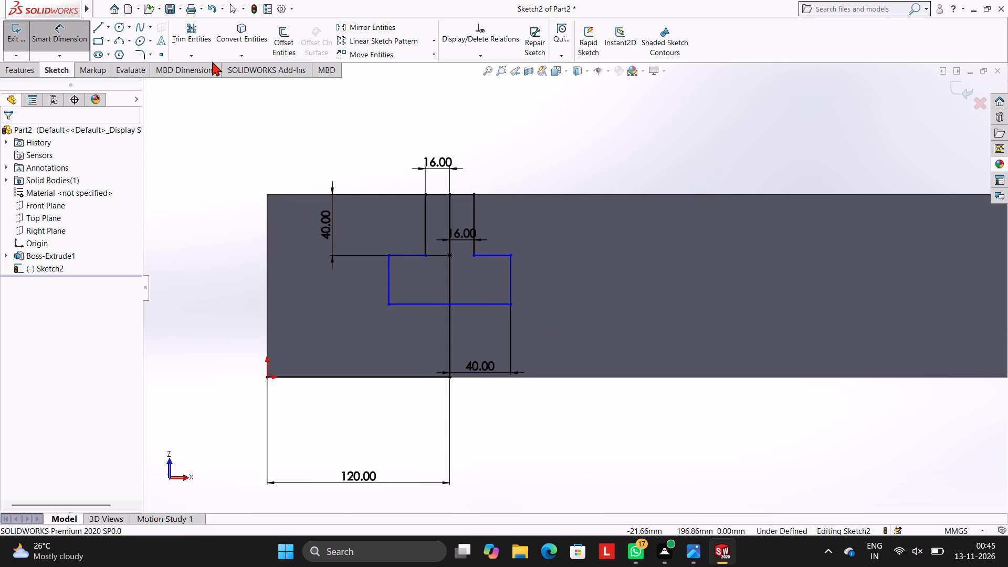
left_click(186, 29)
left_click(429, 302)
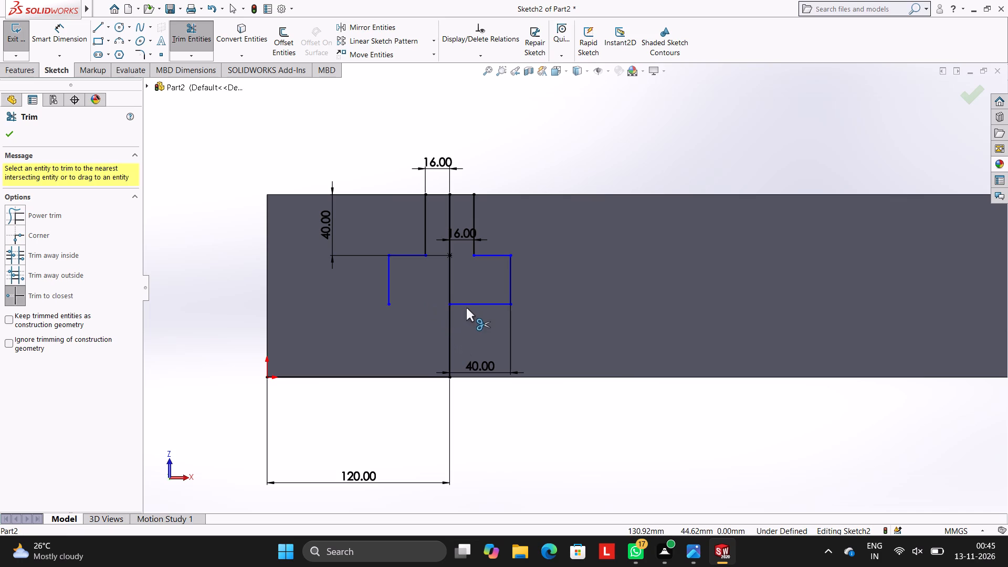
left_click(465, 305)
Trim away the central vertical line, both the part below the neck and the part inside it.
left_click(450, 297)
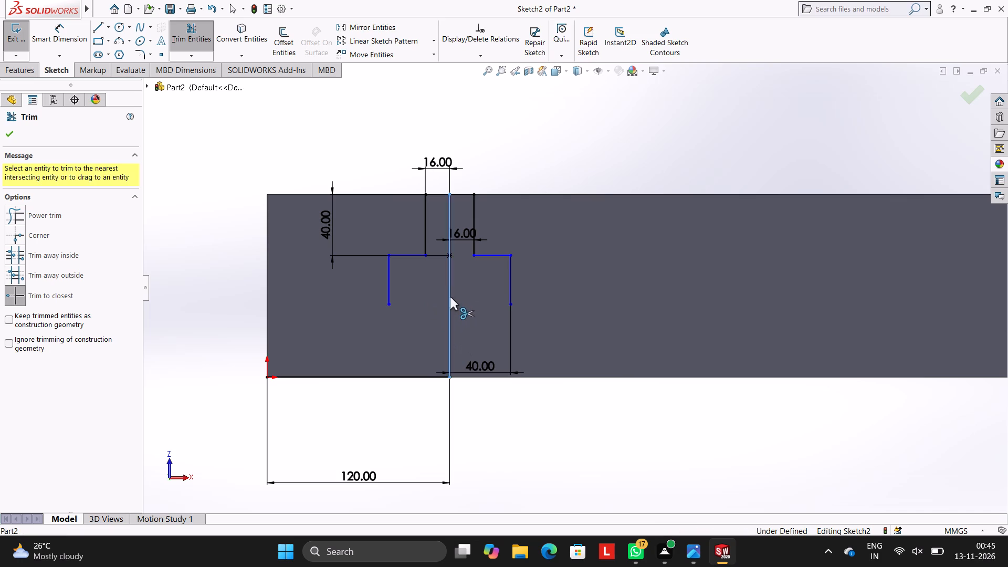
left_click(448, 219)
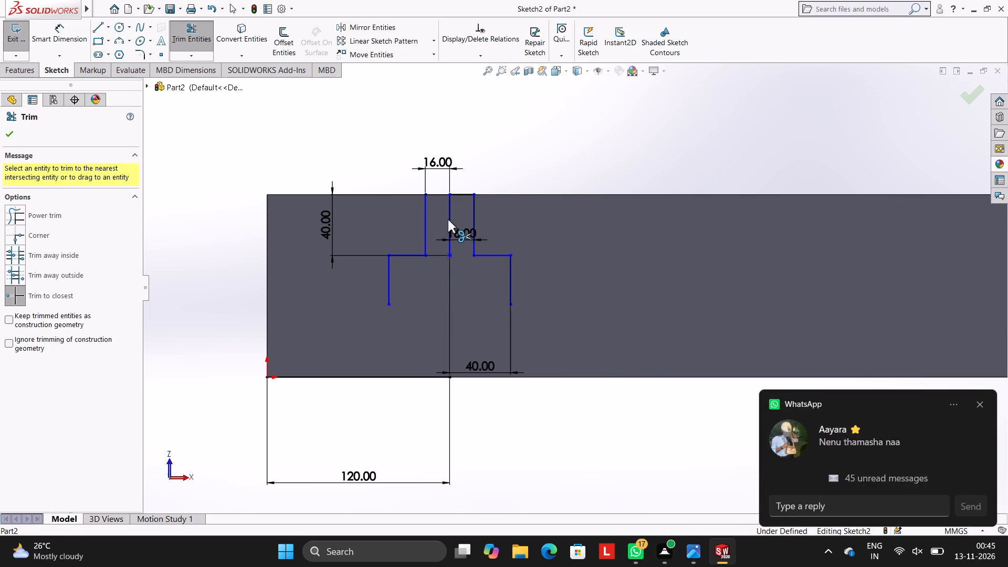
left_click(449, 215)
scroll(479, 234, "down", 4)
left_click(438, 293)
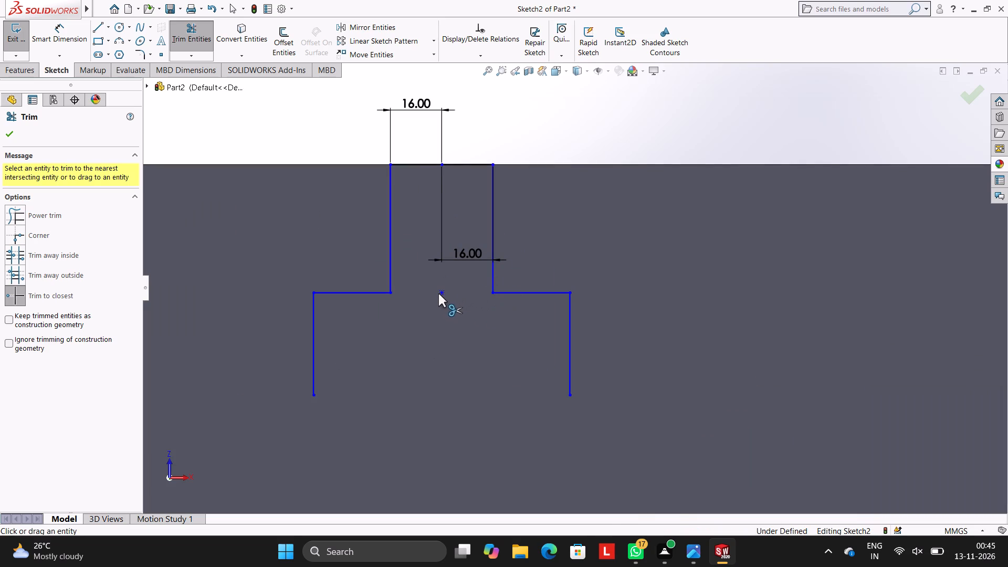
Trim away the two 16 mm line segments on the block's top edge.
left_click(430, 163)
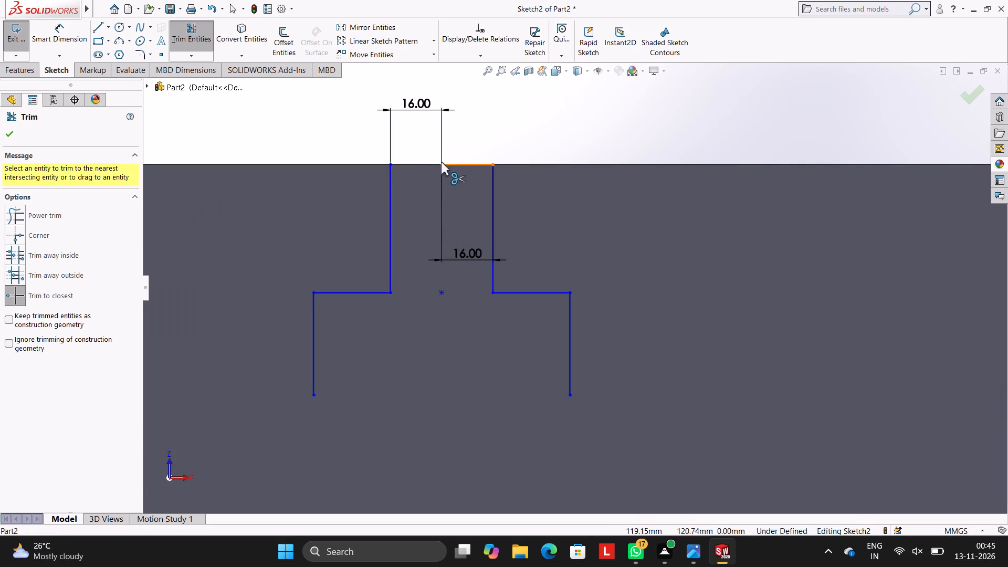
left_click(451, 163)
Close the neck's top with a single 32 mm horizontal line between the upper ends of its two vertical lines.
left_click(98, 29)
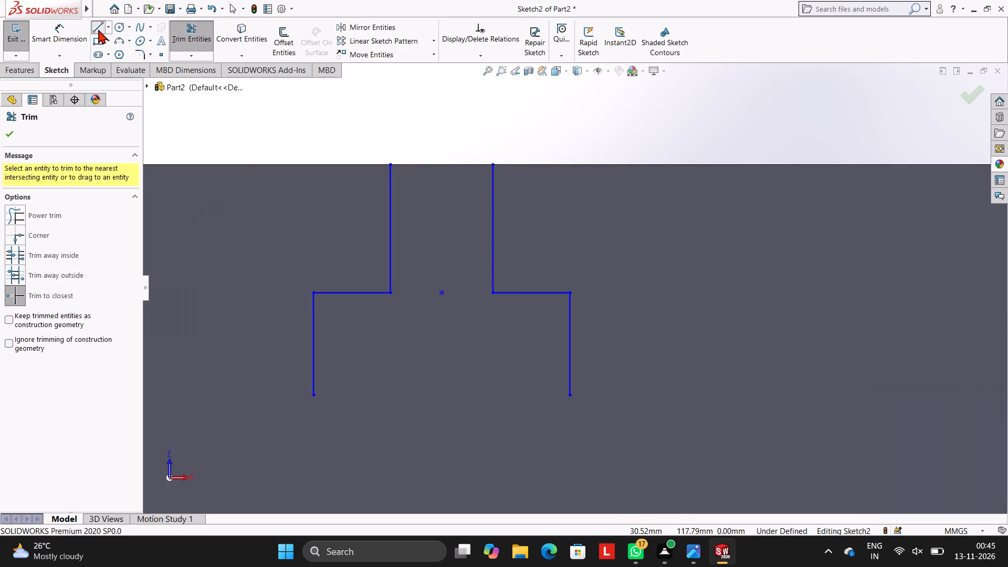
left_click(391, 165)
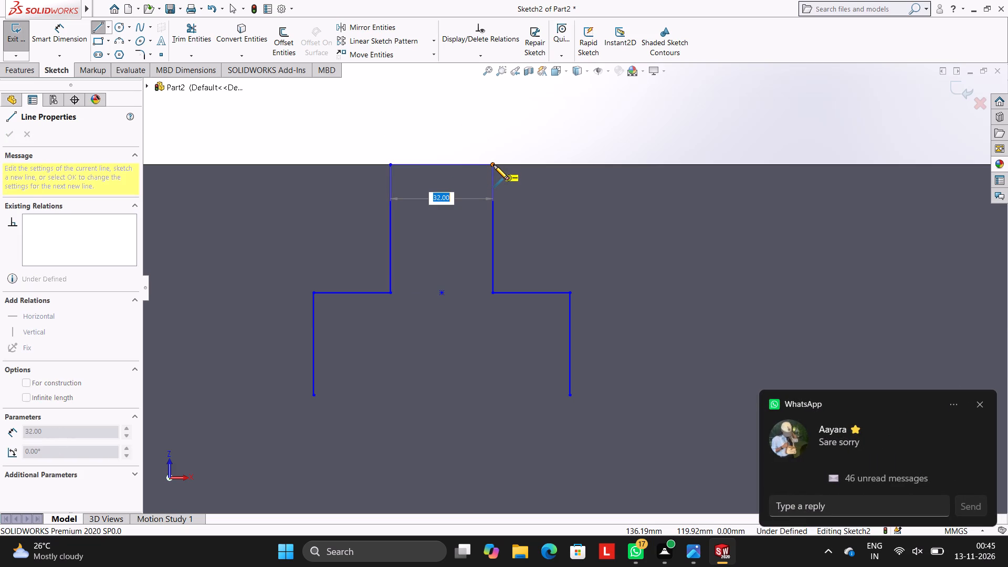
left_click(493, 165)
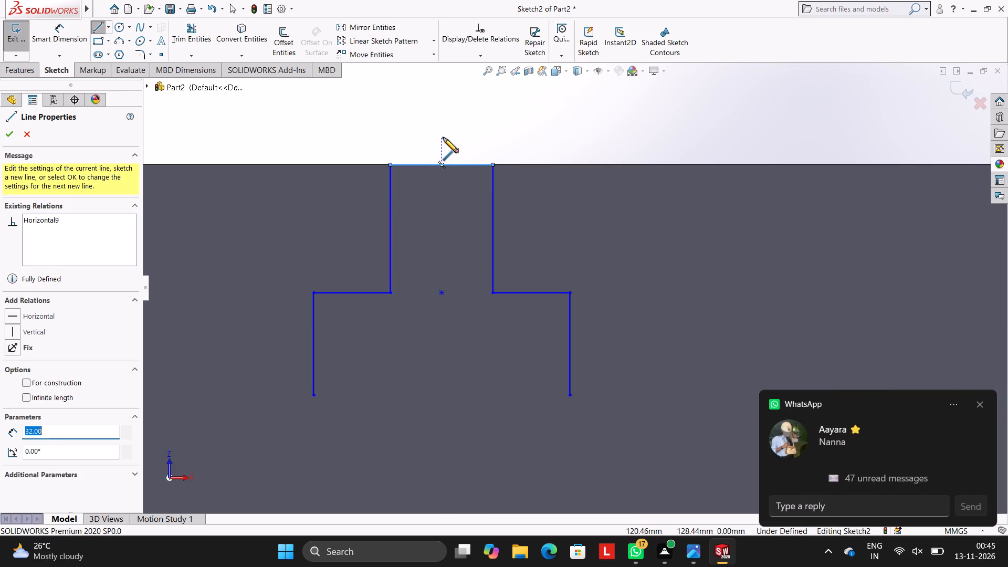
key("Escape")
Close the profile's bottom with a single 80 mm horizontal line between the lower ends of the outer vertical lines.
scroll(550, 286, "up", 3)
scroll(550, 286, "down", 3)
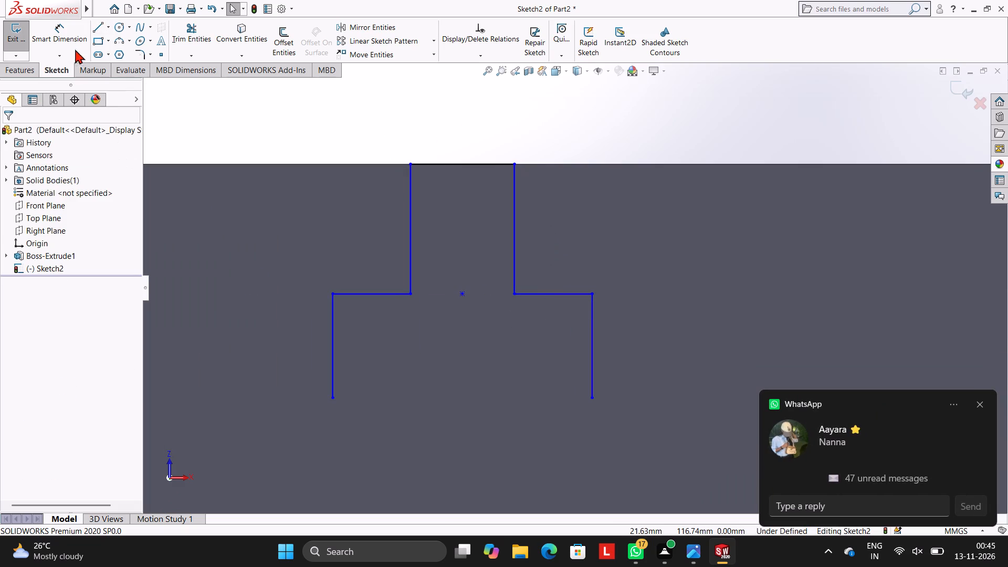
left_click(96, 26)
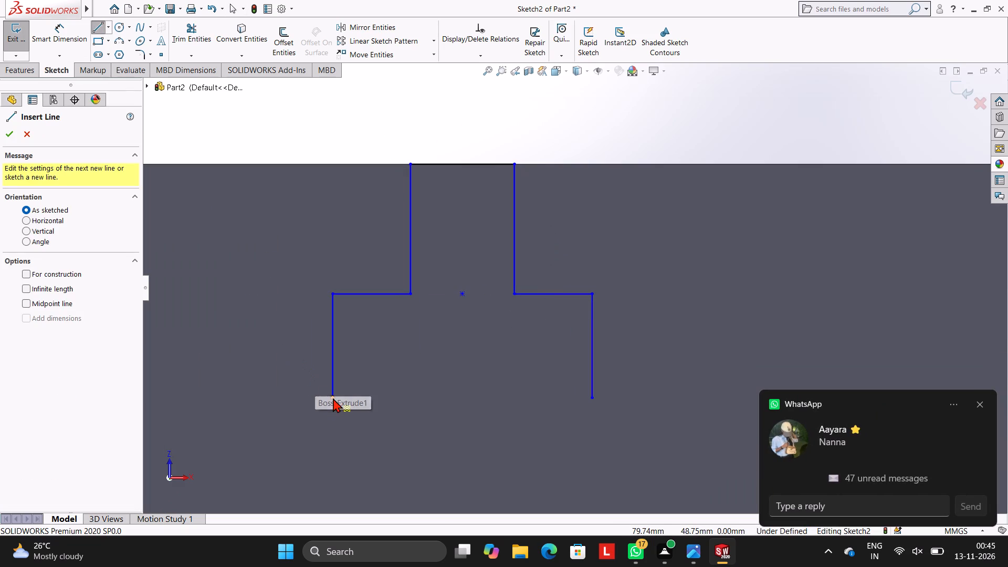
left_click(333, 398)
left_click(592, 400)
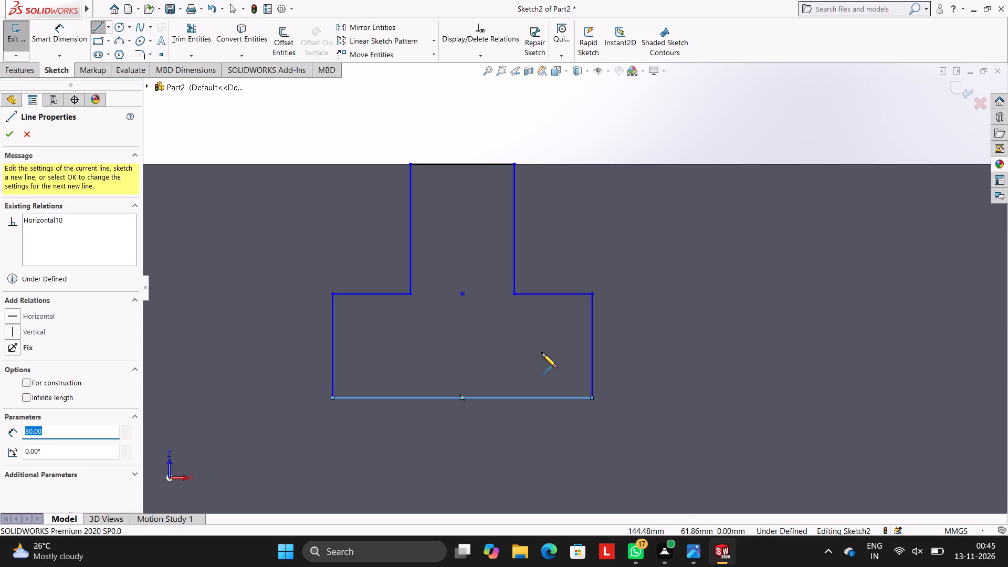
key("Escape")
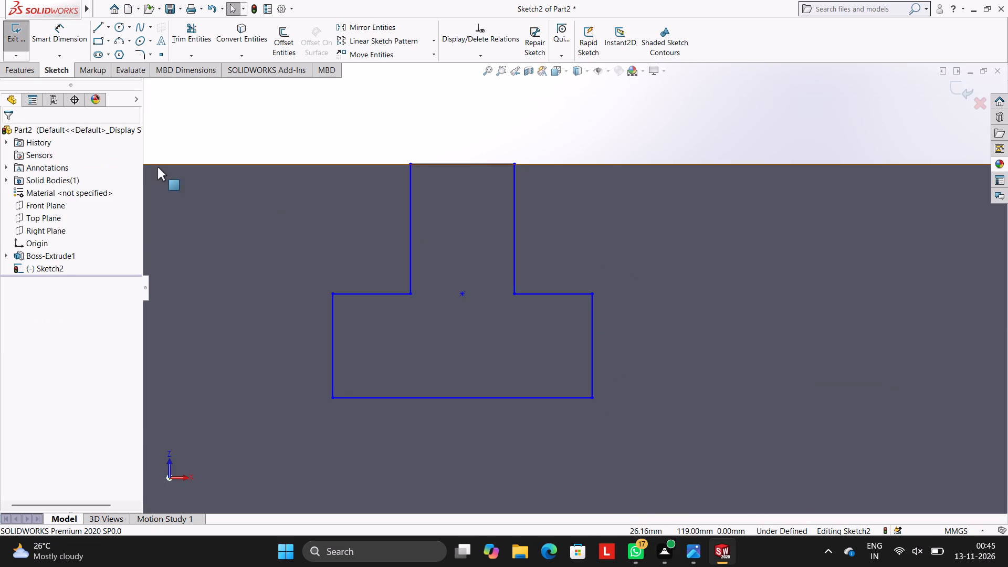
Fillet six corners of the T-slot profile at 5 mm radius: both neck-base corners and all four corners of the wide section.
left_click(136, 53)
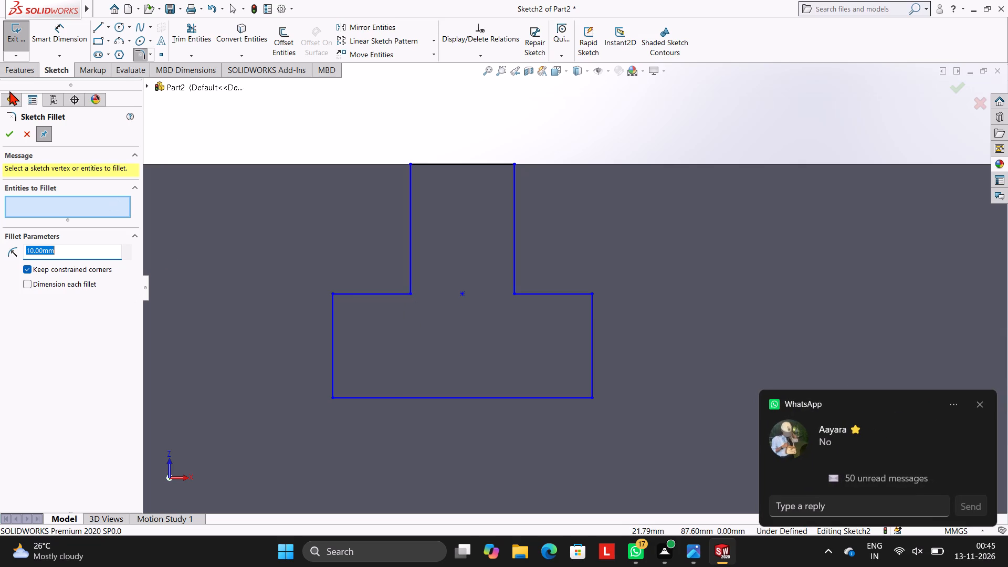
key("5")
key("Return")
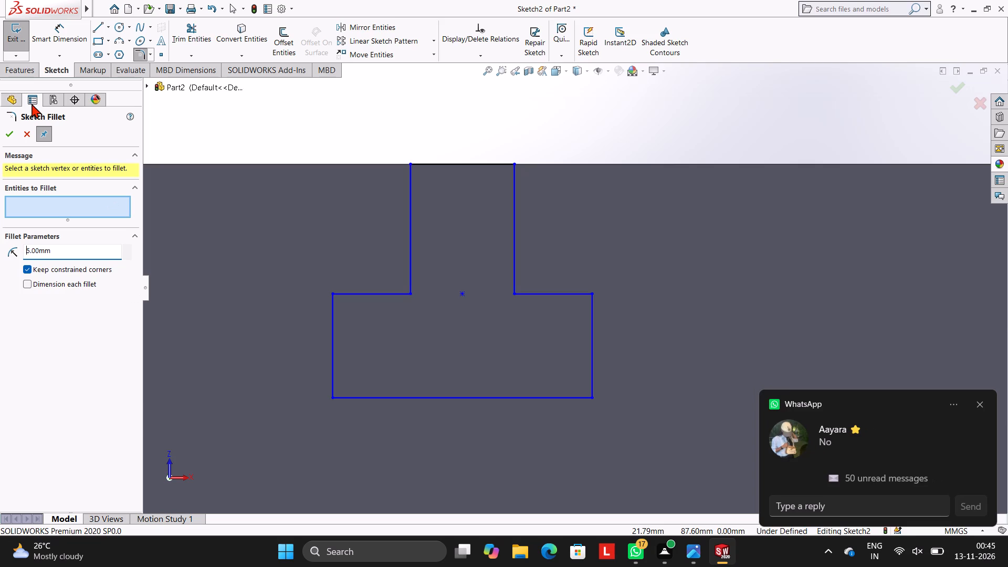
left_click(333, 317)
left_click(361, 295)
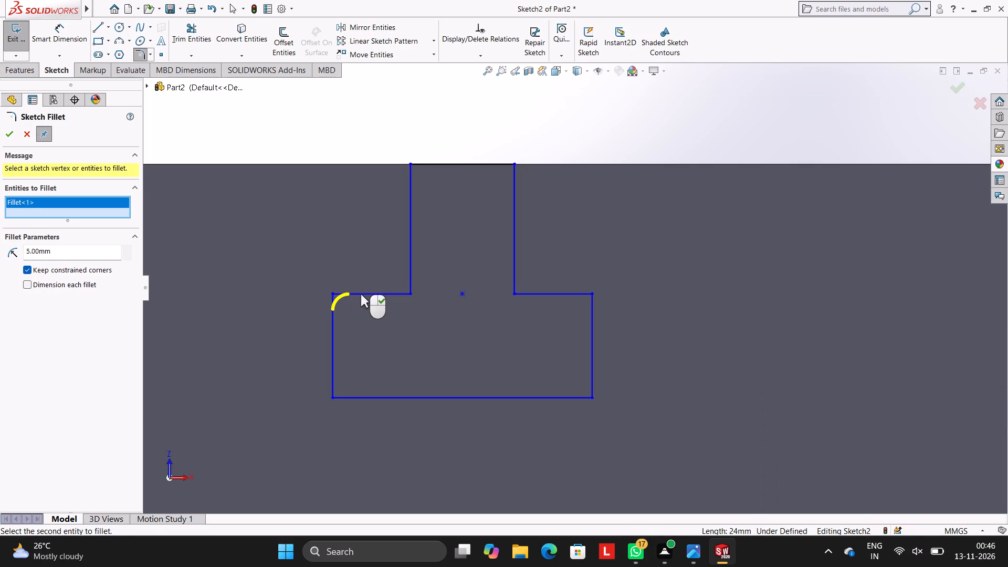
left_click(411, 276)
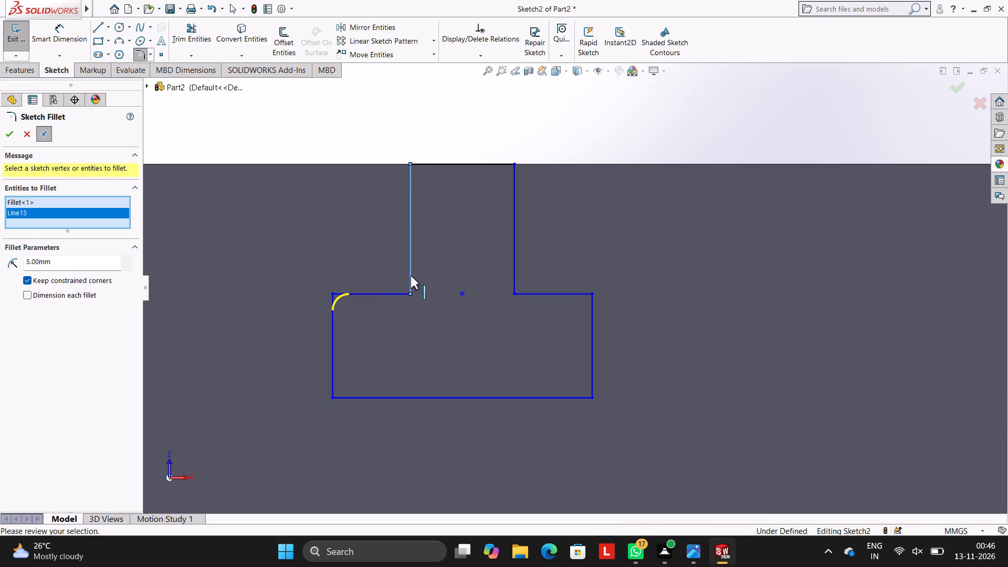
left_click(396, 297)
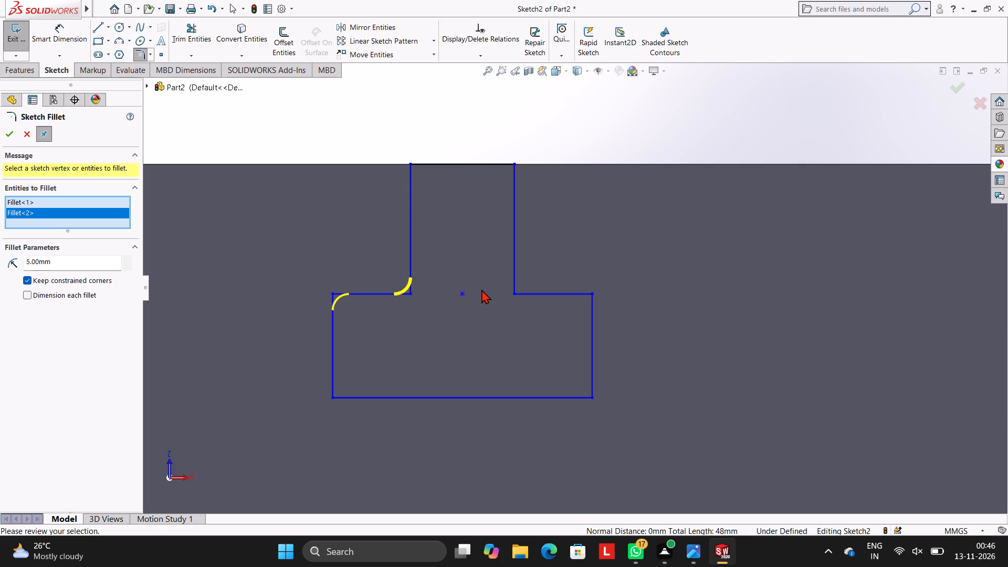
left_click(513, 261)
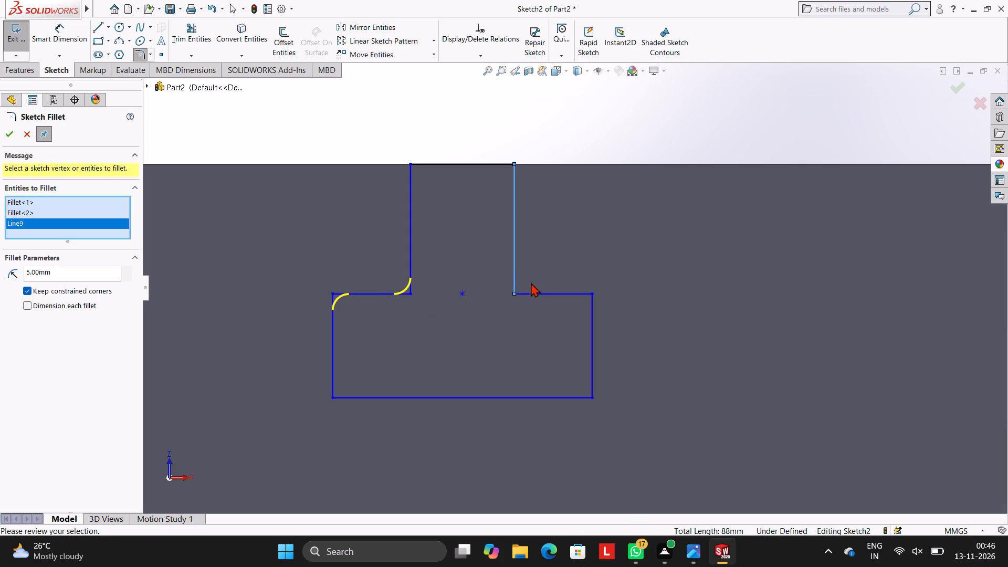
left_click(532, 293)
left_click(558, 292)
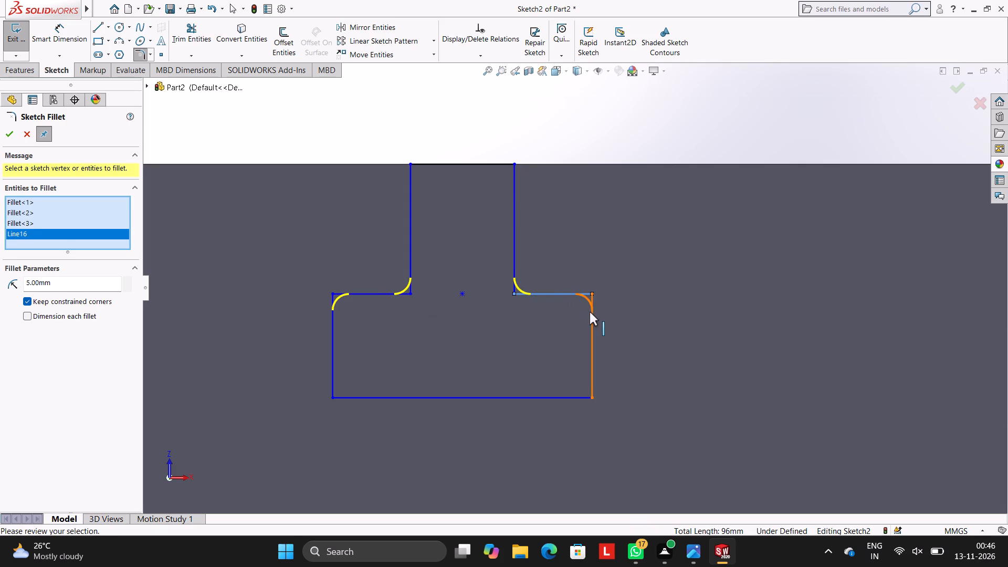
left_click(590, 312)
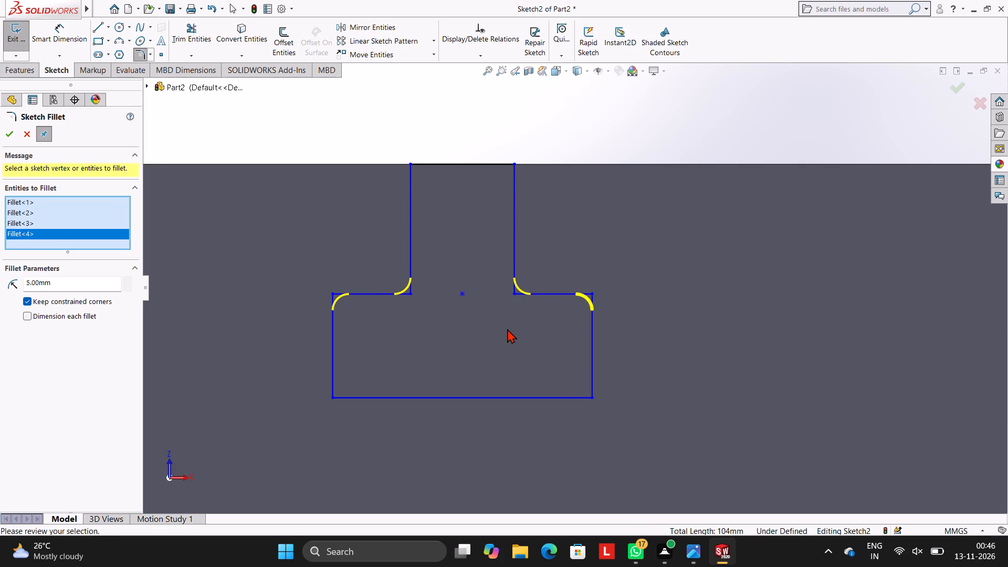
left_click(334, 363)
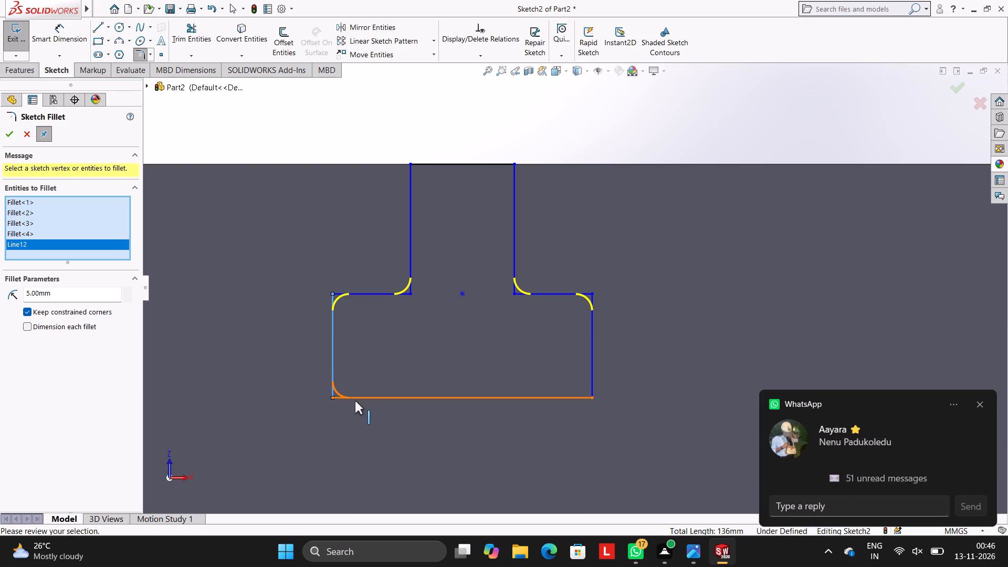
left_click(355, 401)
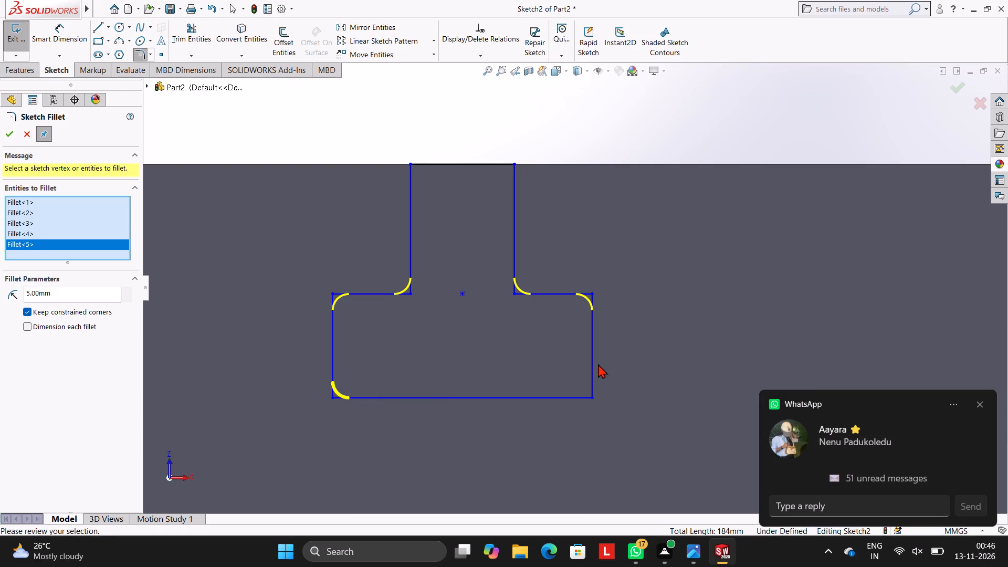
left_click(594, 363)
left_click(555, 400)
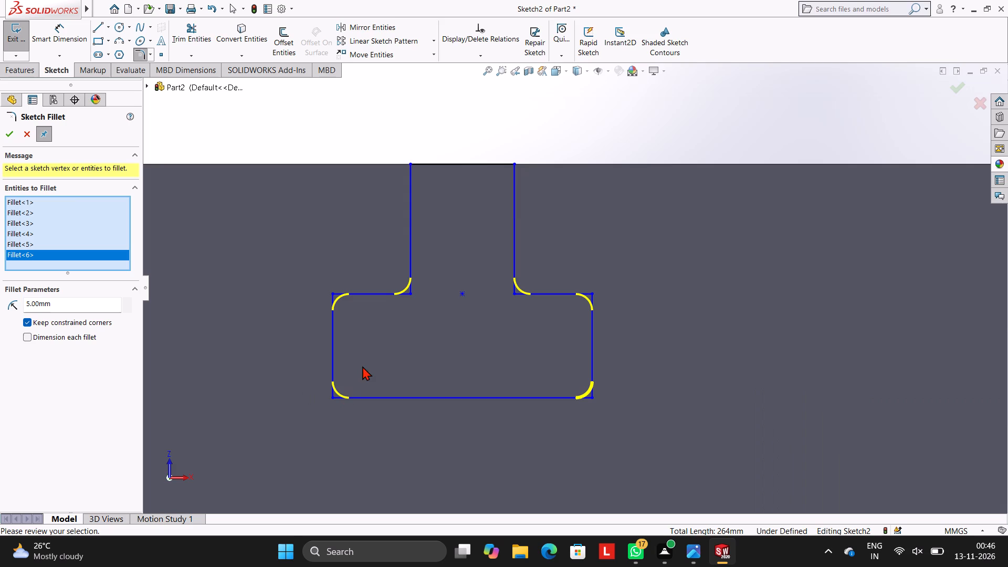
left_click(10, 139)
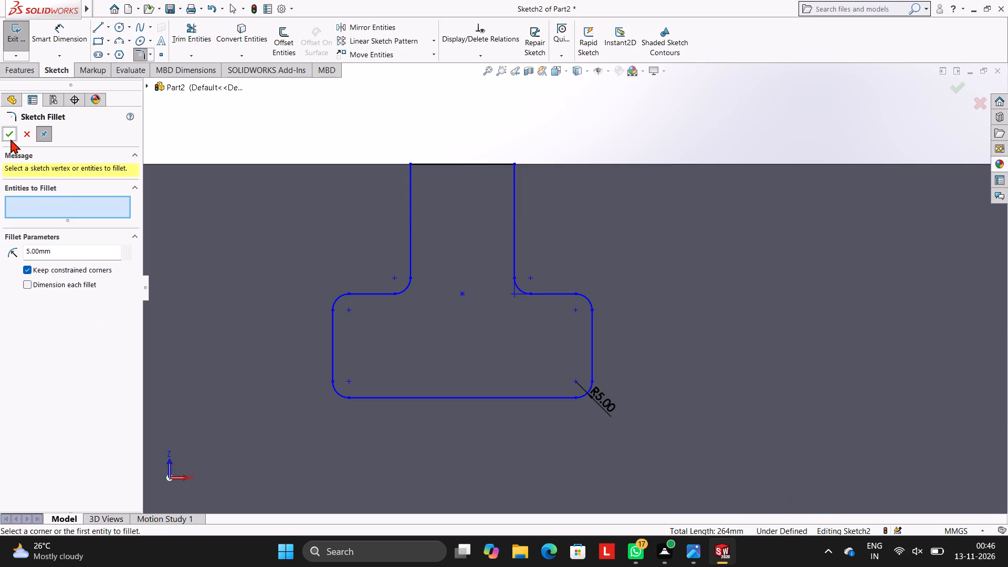
left_click(269, 136)
Add a width dimension to the horizontal line closing the top of the neck.
left_click(461, 165)
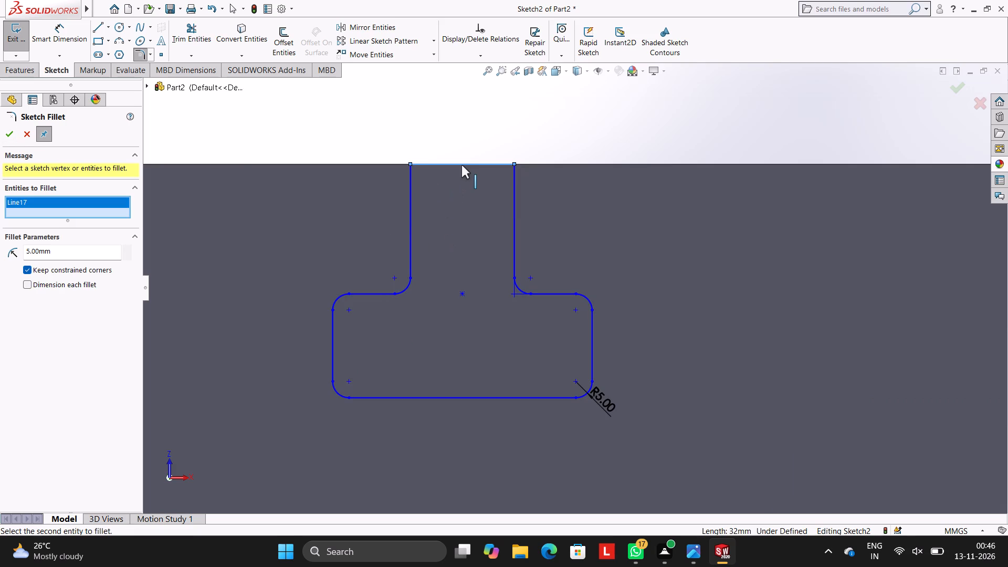
left_click(61, 37)
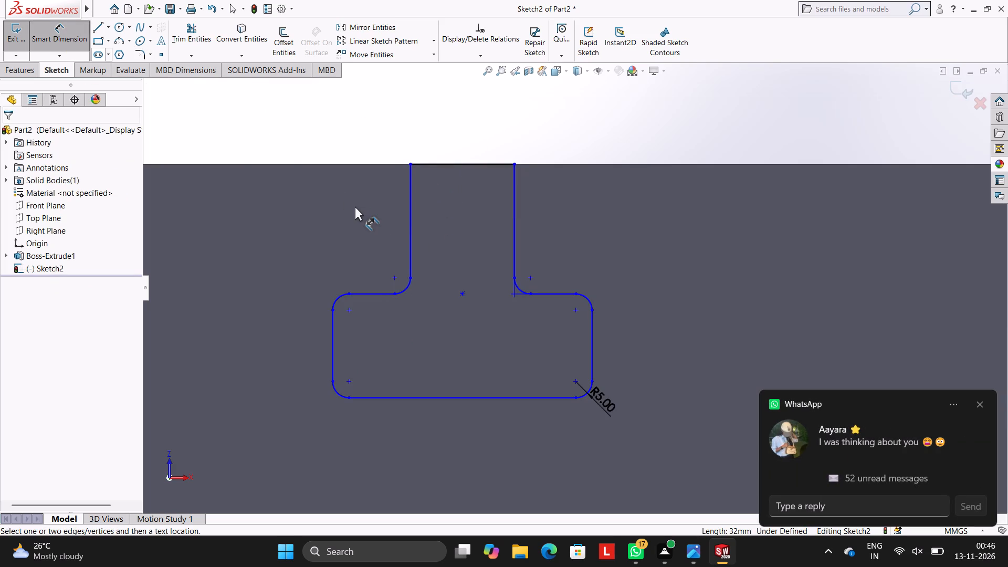
left_click(442, 165)
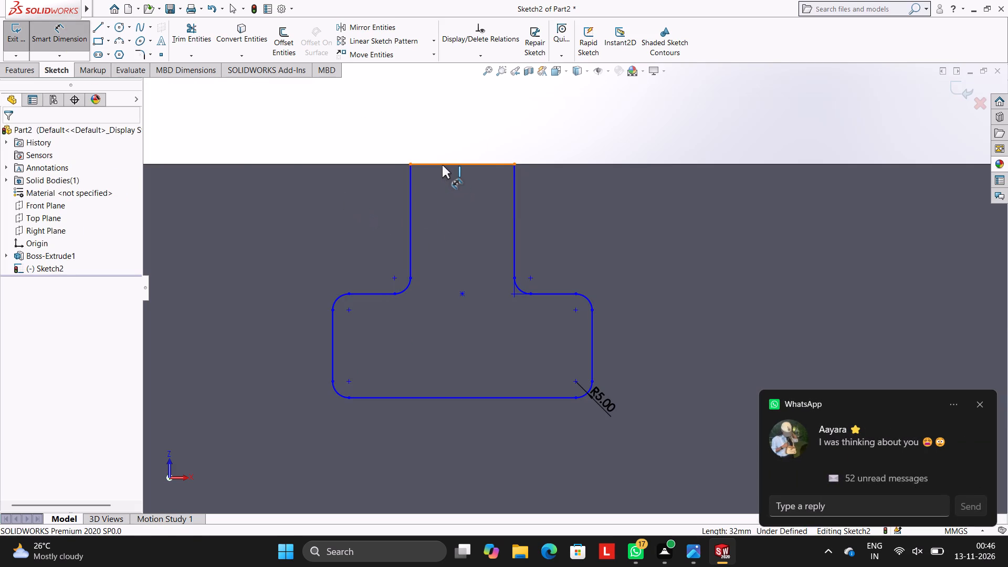
left_click(450, 126)
left_click(402, 110)
left_click(370, 100)
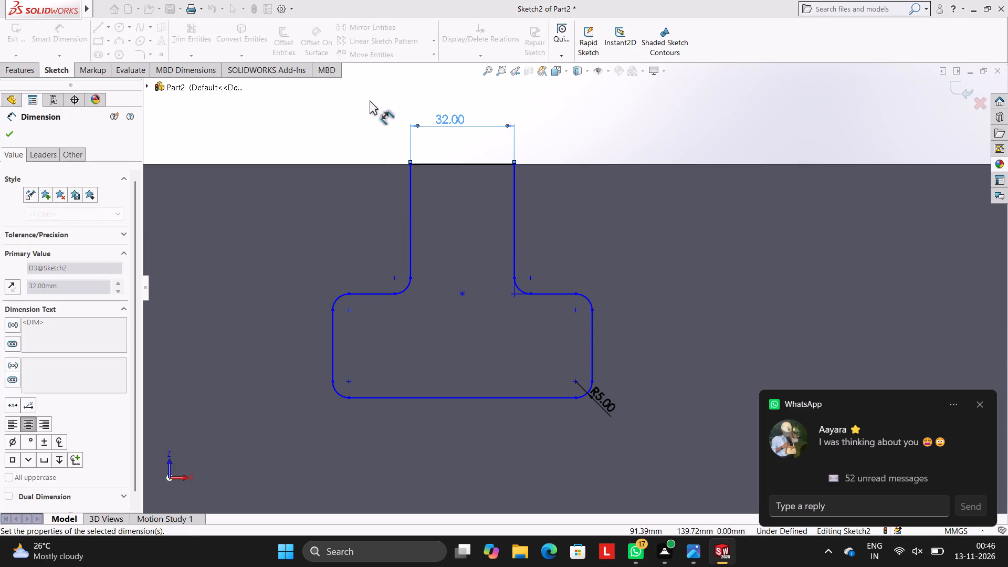
Add a vertical dimension from the neck's top line to the centre point at the neck's base.
left_click(465, 165)
left_click(462, 293)
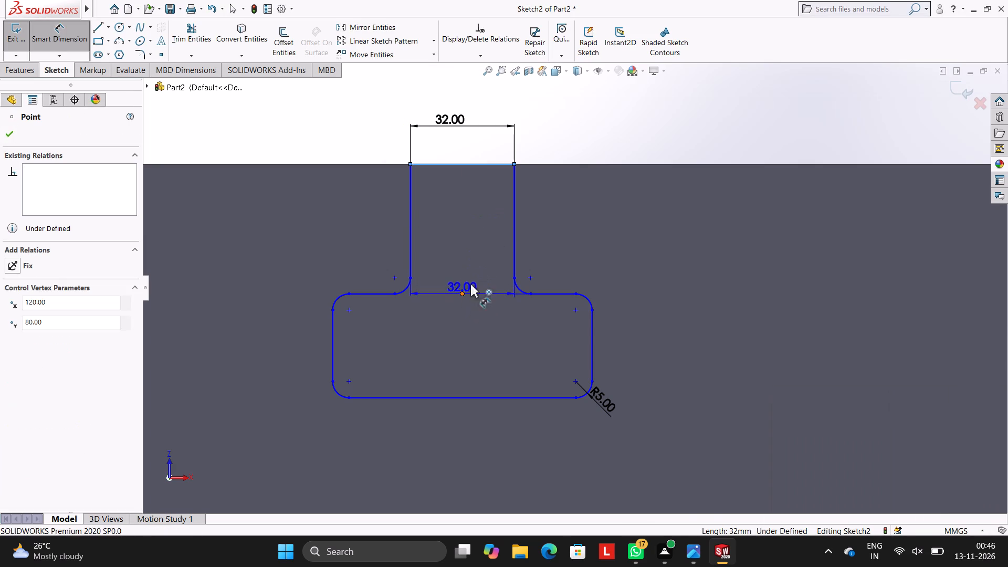
left_click(607, 227)
left_click(560, 209)
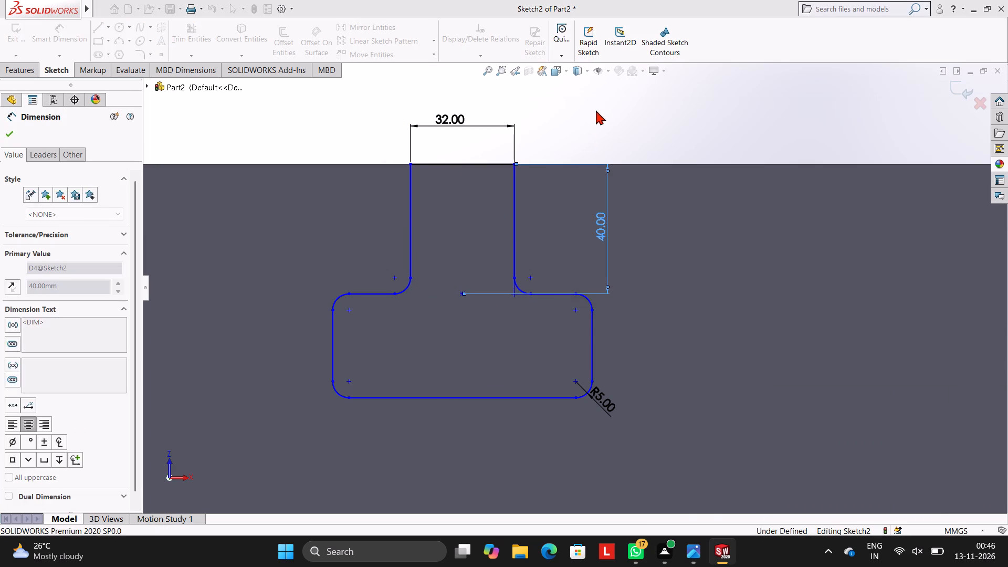
left_click(601, 104)
Add a horizontal dimension between the neck's right vertical line and the wide section's right vertical line.
left_click(512, 211)
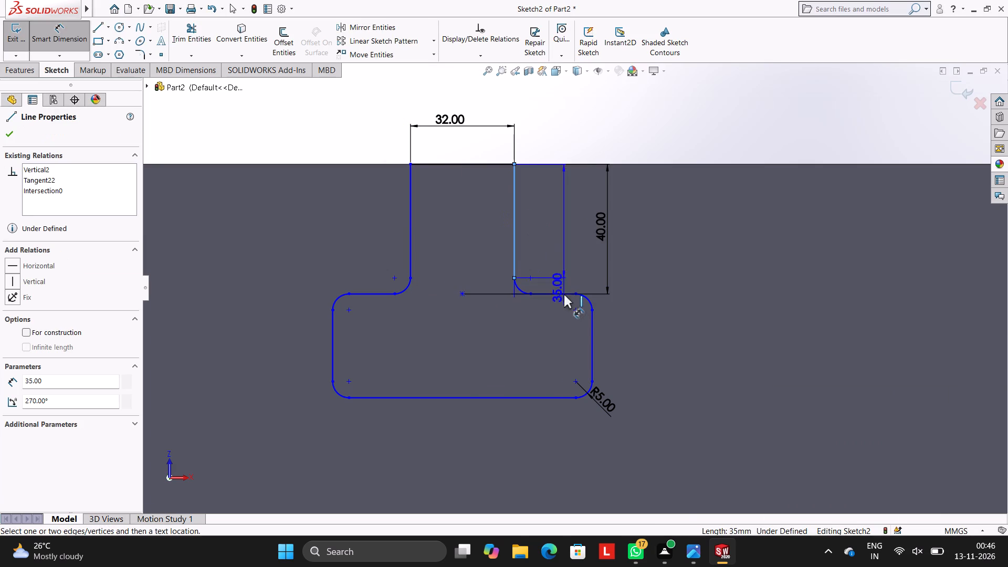
left_click(593, 325)
left_click(574, 220)
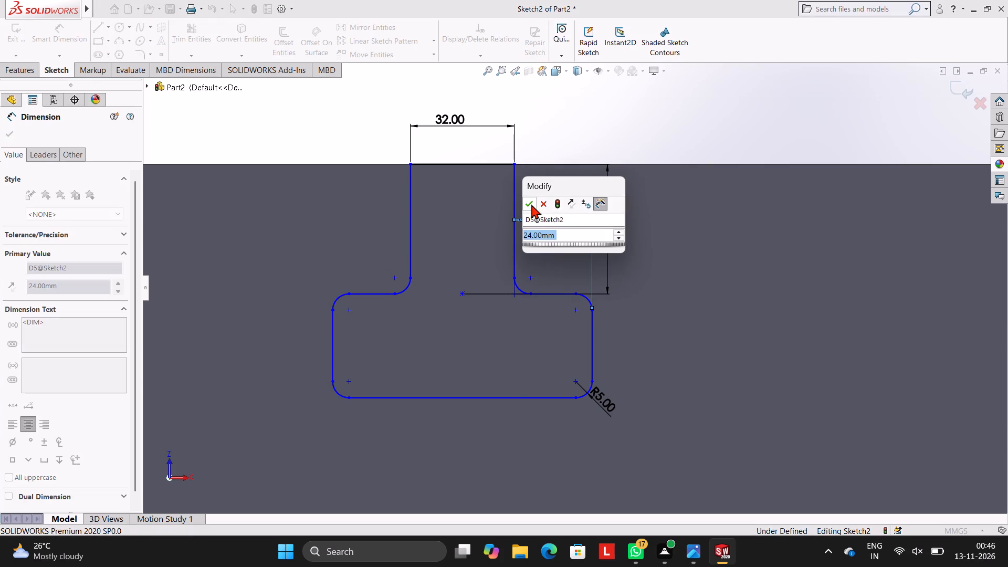
left_click(530, 203)
left_click(575, 130)
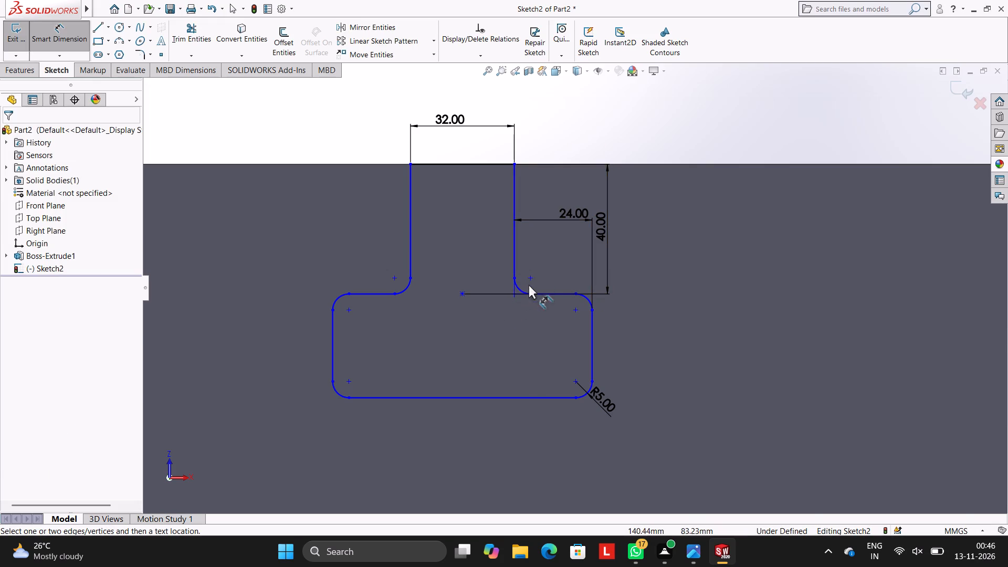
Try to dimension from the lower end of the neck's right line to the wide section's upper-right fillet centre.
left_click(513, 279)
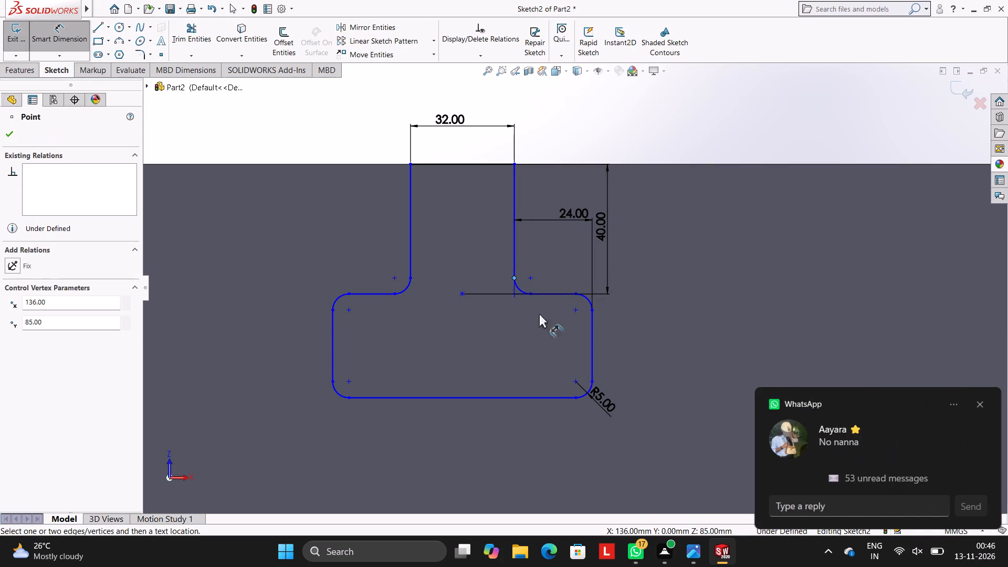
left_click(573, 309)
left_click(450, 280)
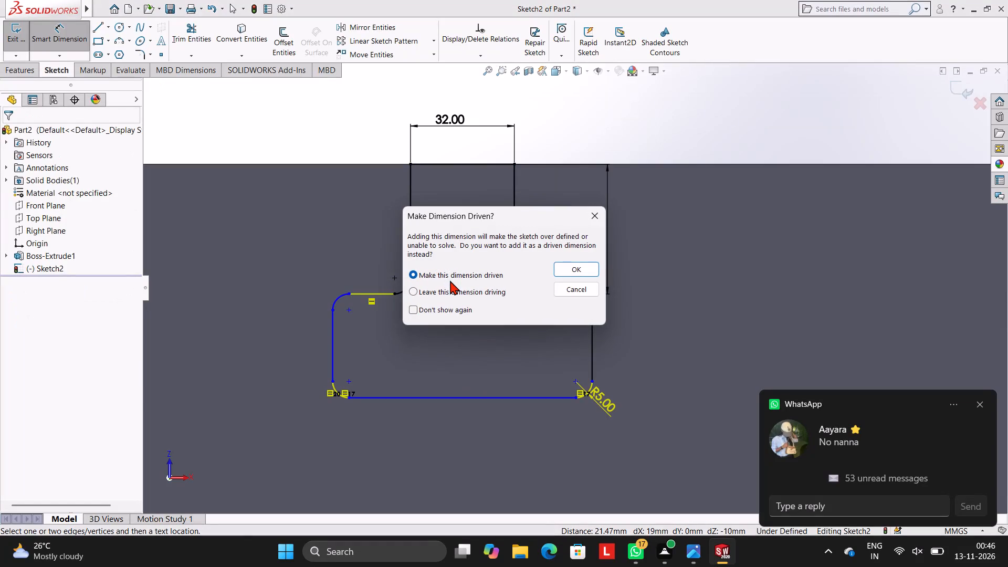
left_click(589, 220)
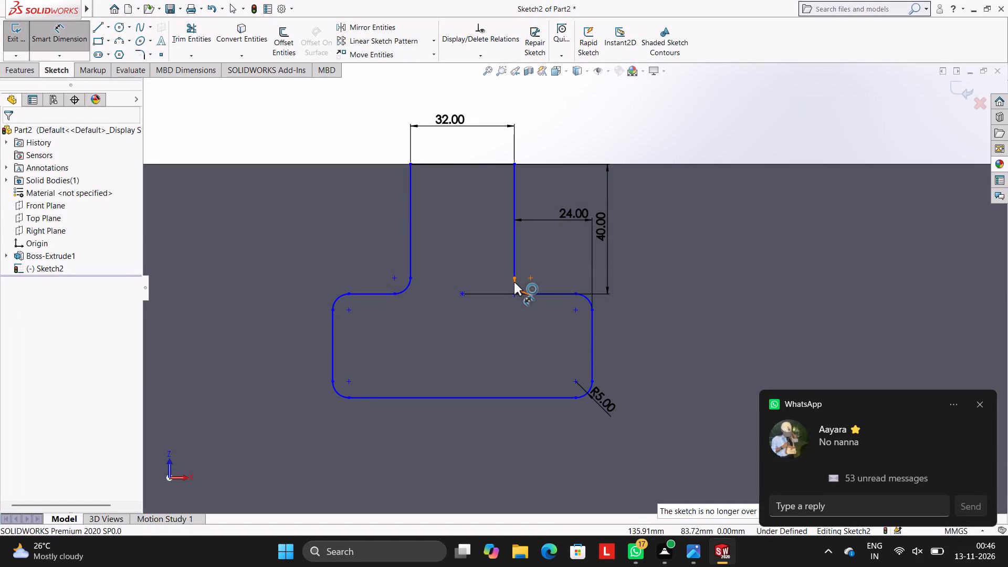
Add a vertical dimension between the right neck-base fillet centre and the wide section's lower-right fillet centre.
left_click(530, 278)
left_click(576, 384)
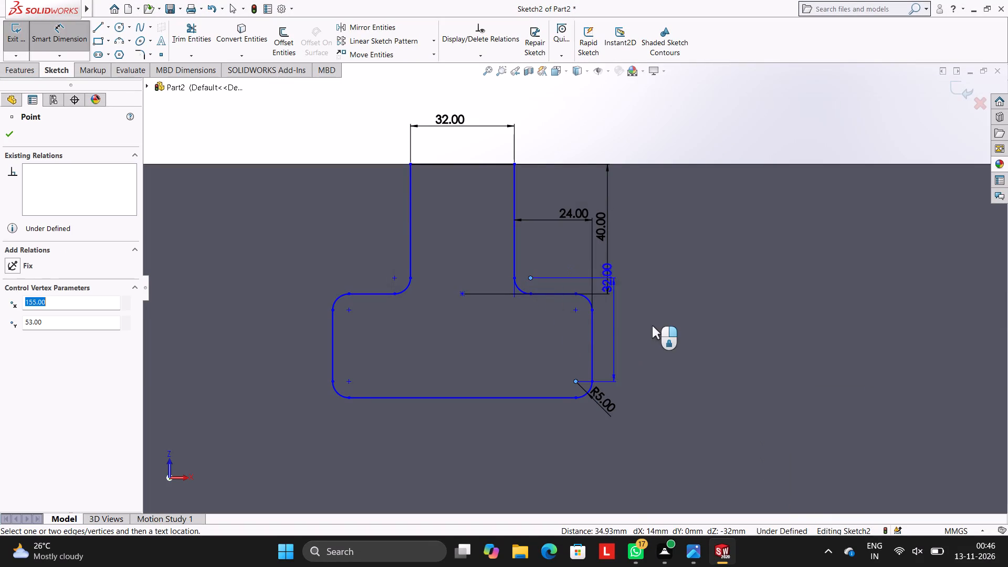
left_click(654, 320)
left_click(608, 304)
left_click(629, 268)
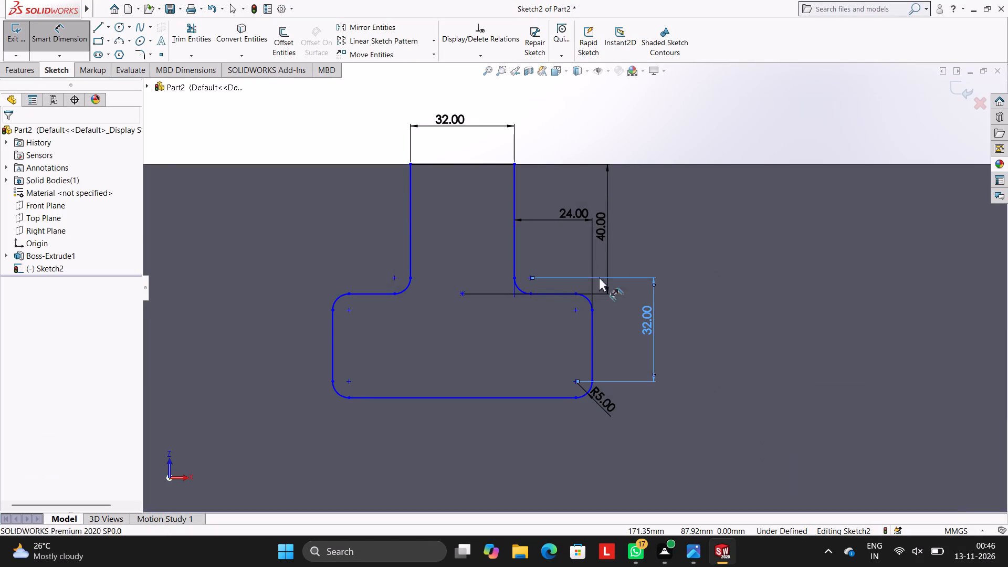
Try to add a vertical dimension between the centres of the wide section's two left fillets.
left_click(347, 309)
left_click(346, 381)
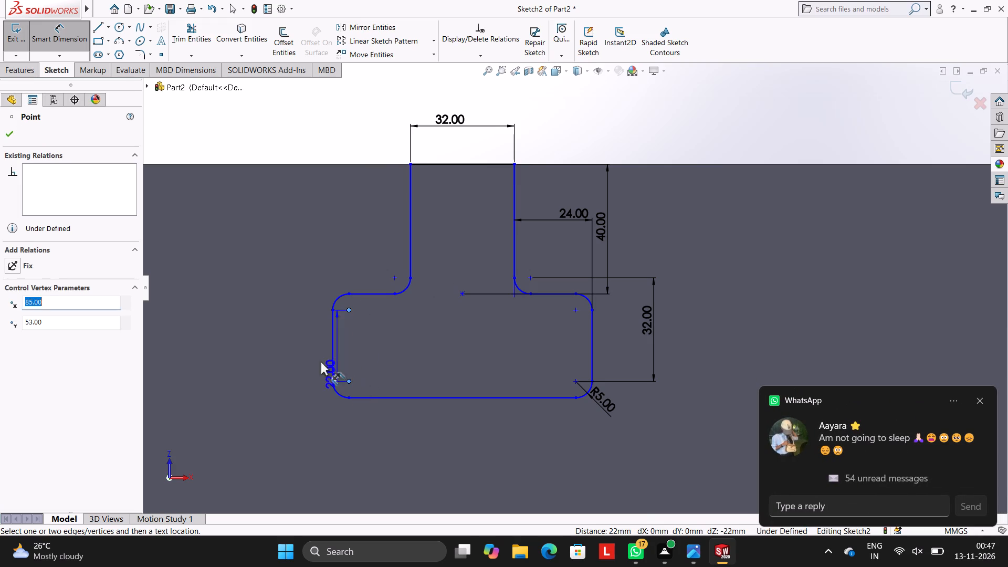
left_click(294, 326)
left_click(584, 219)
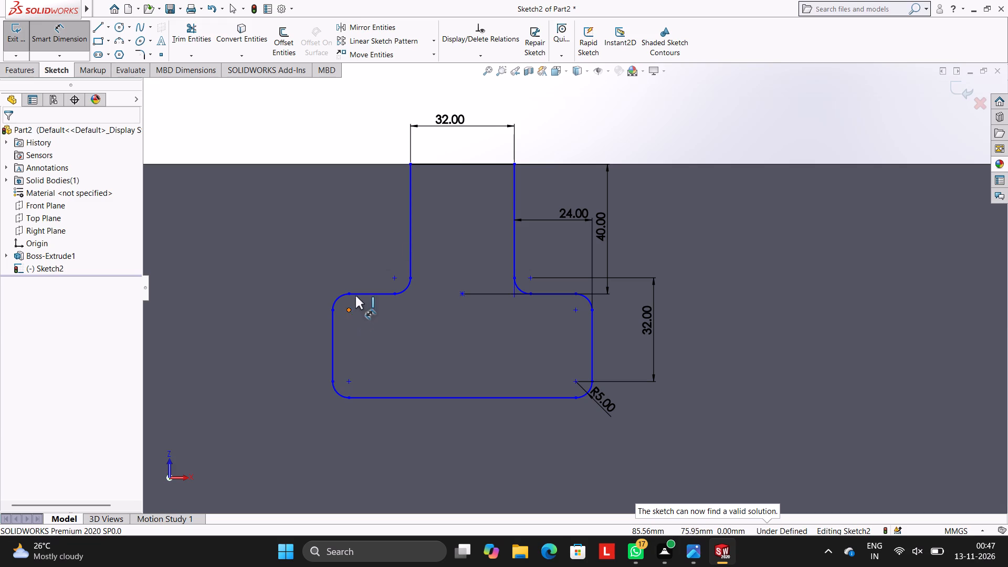
Add a horizontal dimension from the neck's left vertical line to the wide section's upper-left fillet centre.
left_click(412, 241)
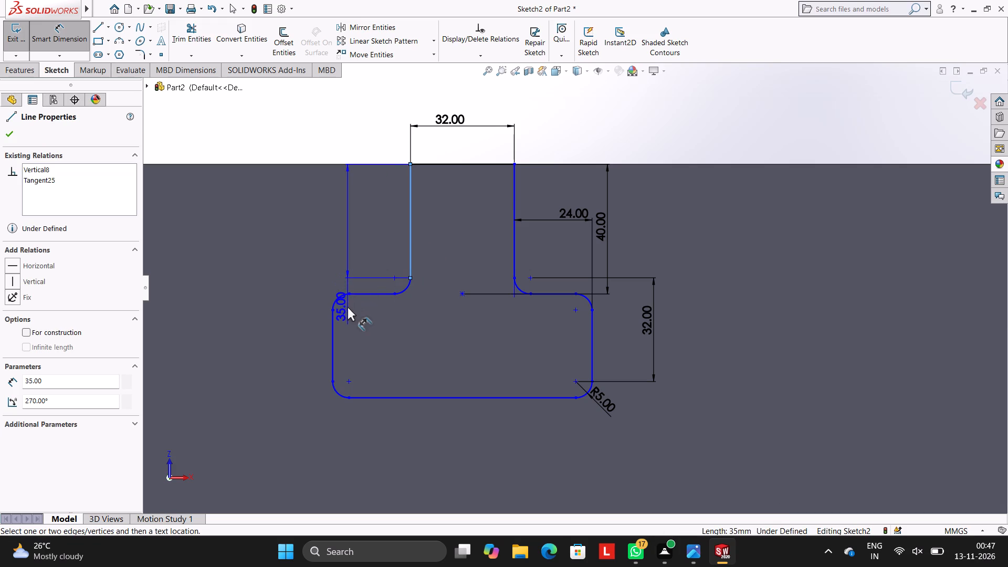
left_click(348, 312)
left_click(354, 234)
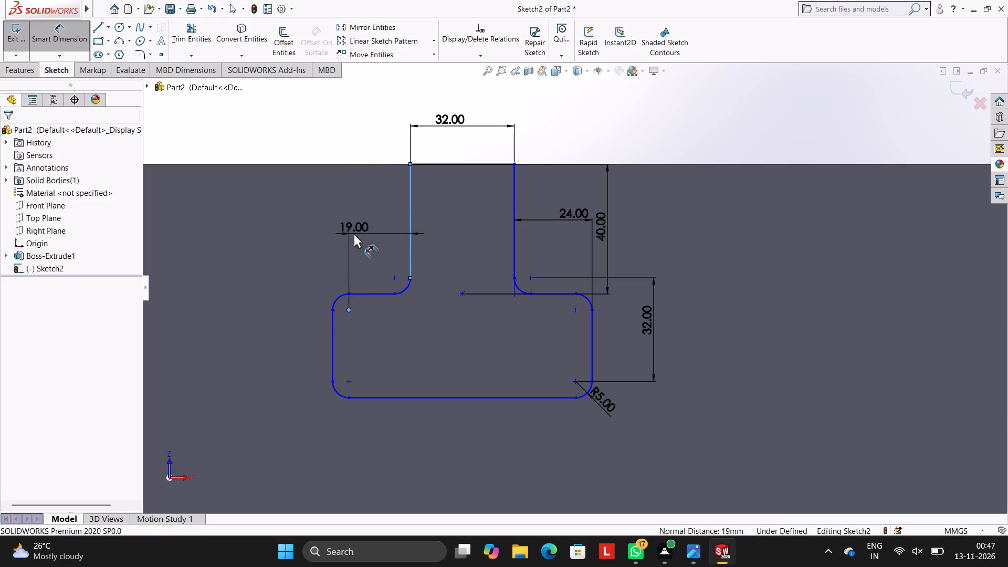
left_click(309, 221)
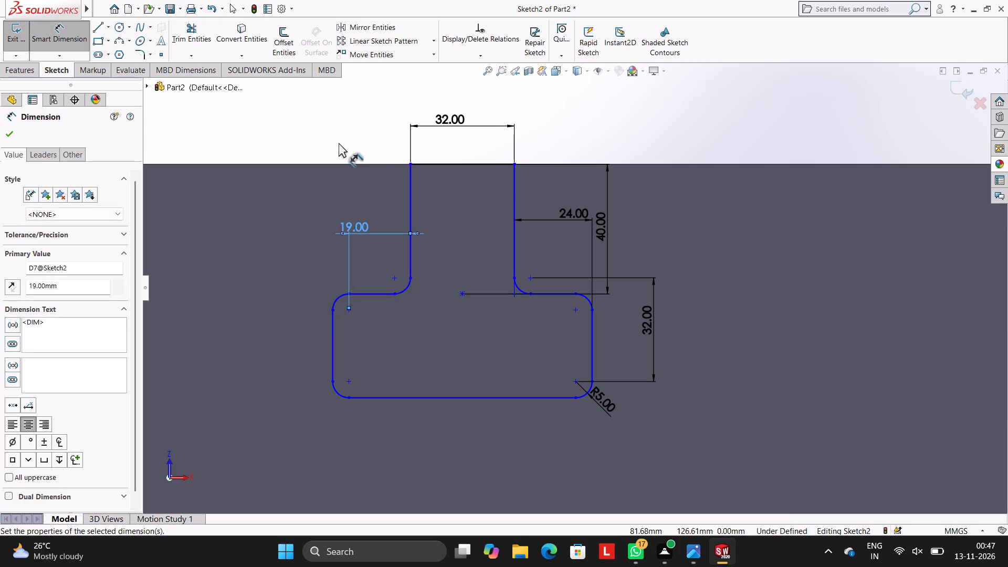
left_click(339, 143)
Add a horizontal dimension from the neck's left vertical line to the centre point at the neck's base.
left_click(408, 264)
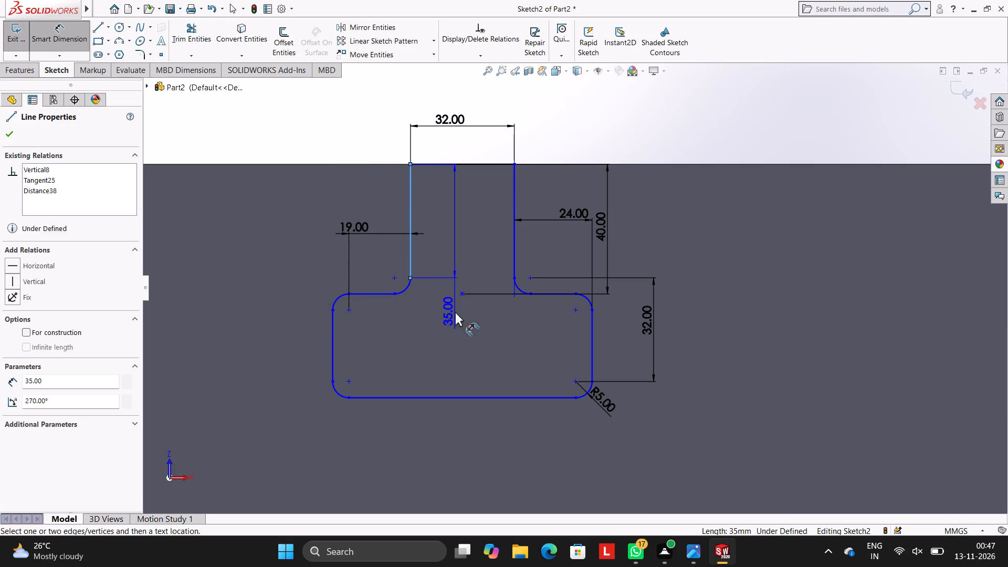
left_click(461, 293)
left_click(445, 224)
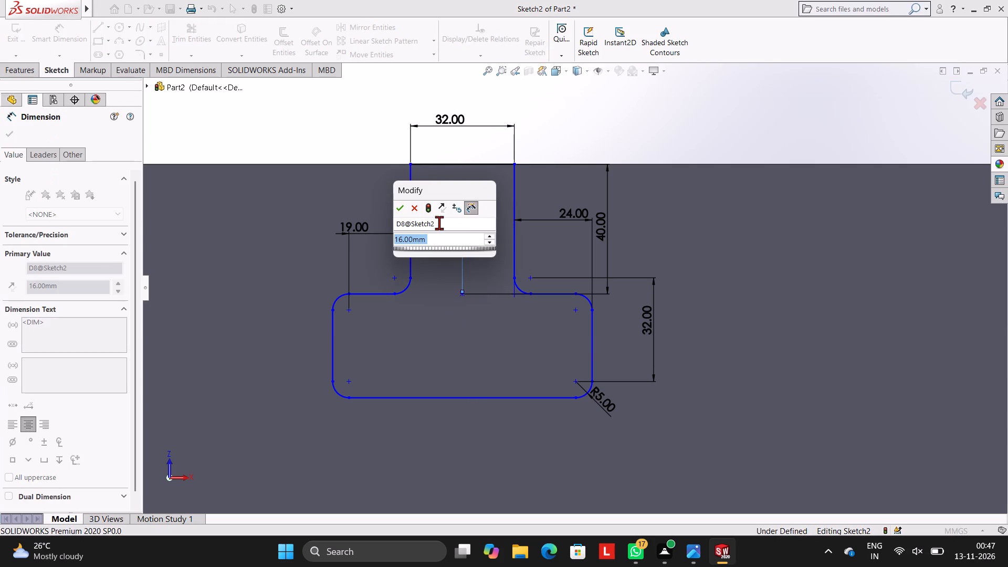
left_click(401, 208)
left_click(387, 143)
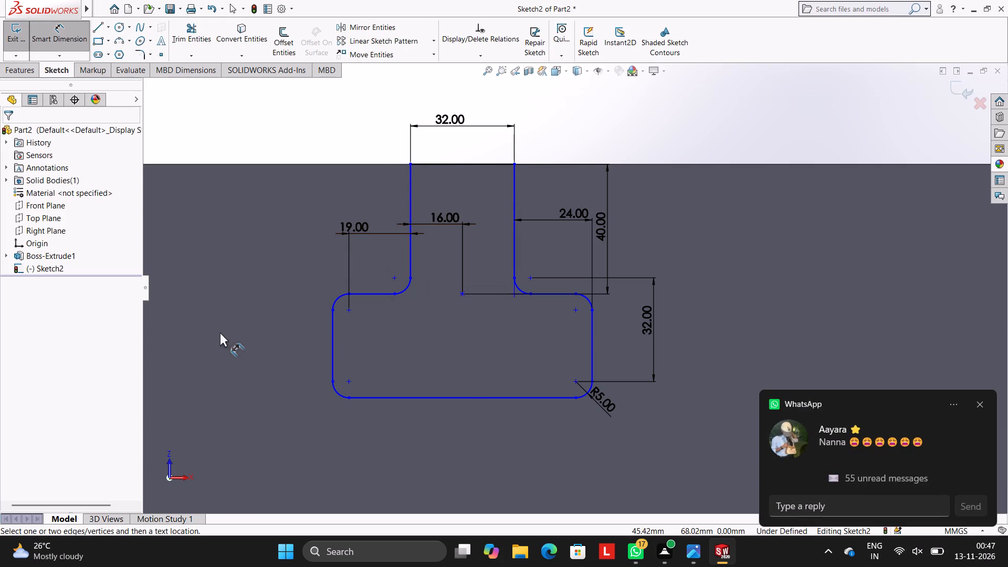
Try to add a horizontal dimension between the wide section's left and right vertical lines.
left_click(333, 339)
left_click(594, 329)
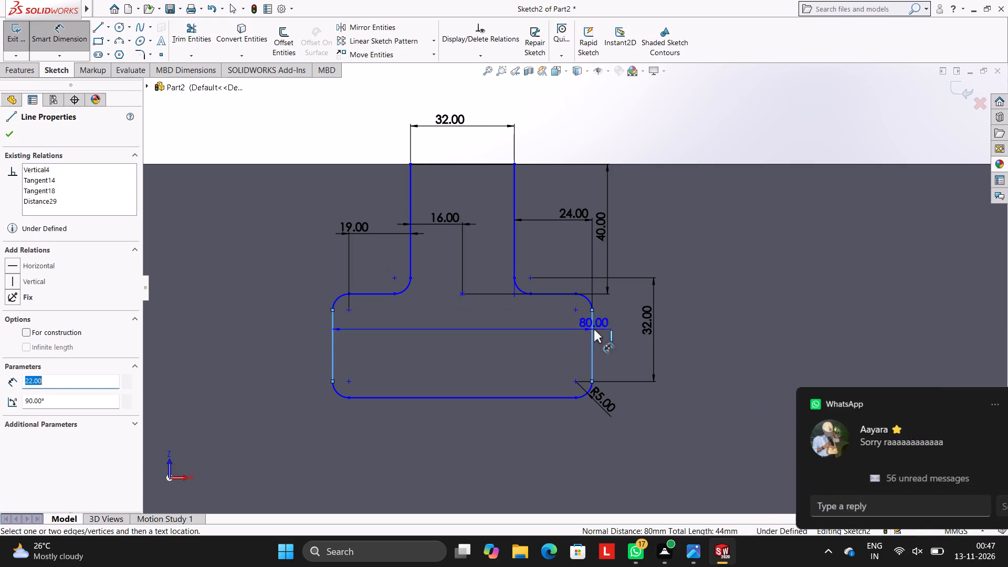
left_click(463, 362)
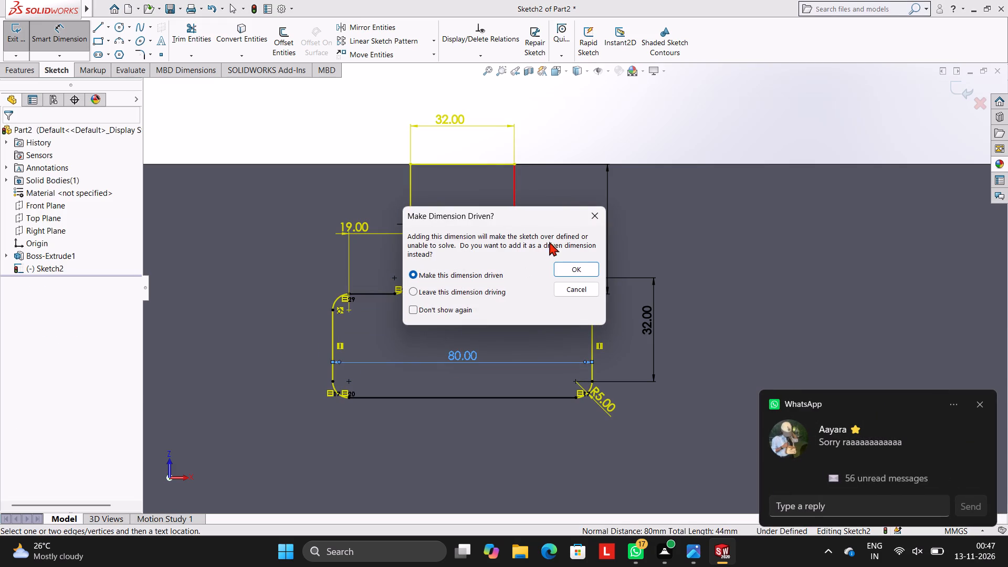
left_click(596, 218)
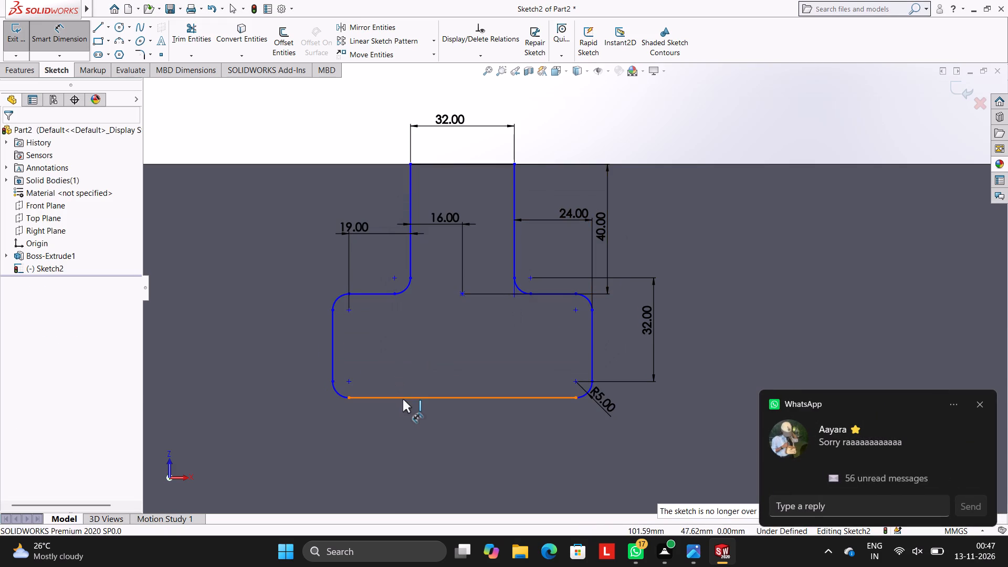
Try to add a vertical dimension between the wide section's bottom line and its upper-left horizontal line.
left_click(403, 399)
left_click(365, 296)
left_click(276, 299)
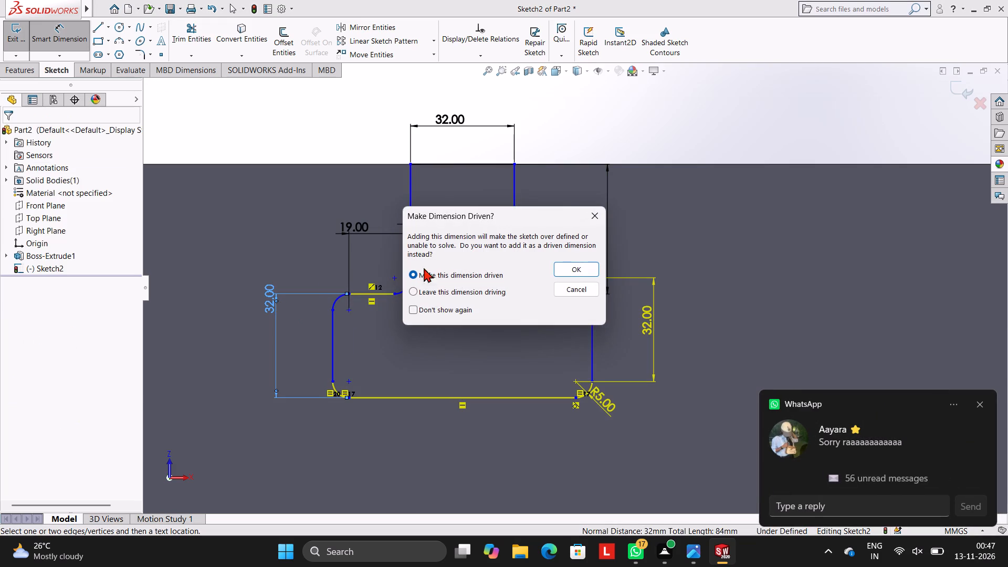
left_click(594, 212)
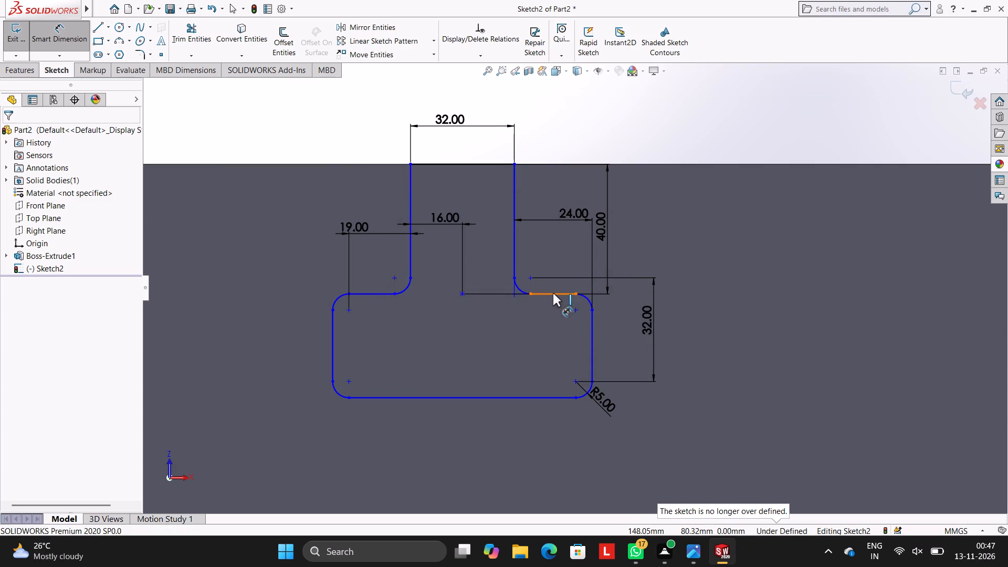
Examine where the T-slot profile sits along the full length of the block's narrow face.
scroll(737, 334, "up", 1)
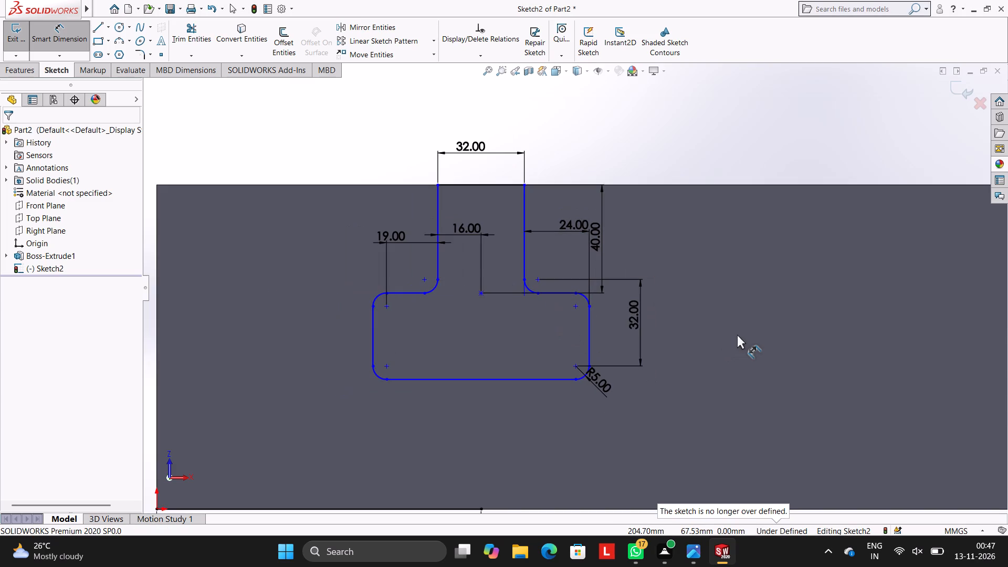
scroll(763, 337, "up", 5)
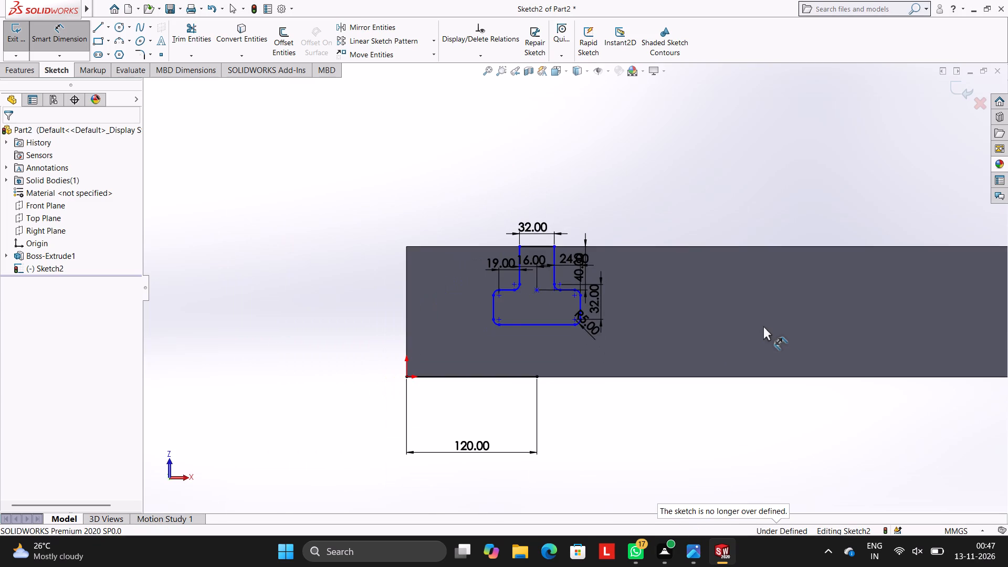
scroll(763, 326, "up", 2)
scroll(763, 326, "down", 2)
scroll(670, 316, "up", 1)
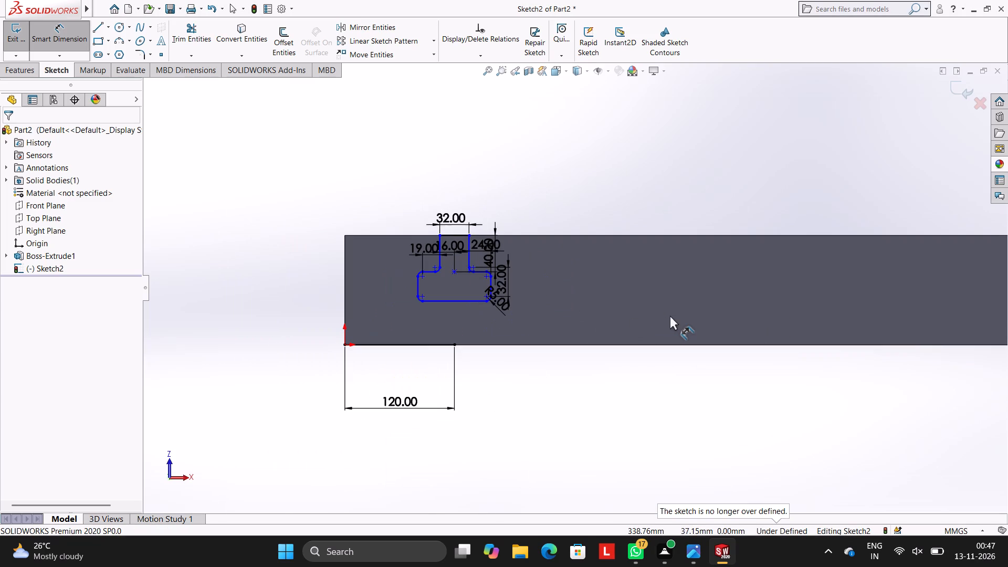
scroll(753, 317, "up", 2)
scroll(749, 307, "down", 2)
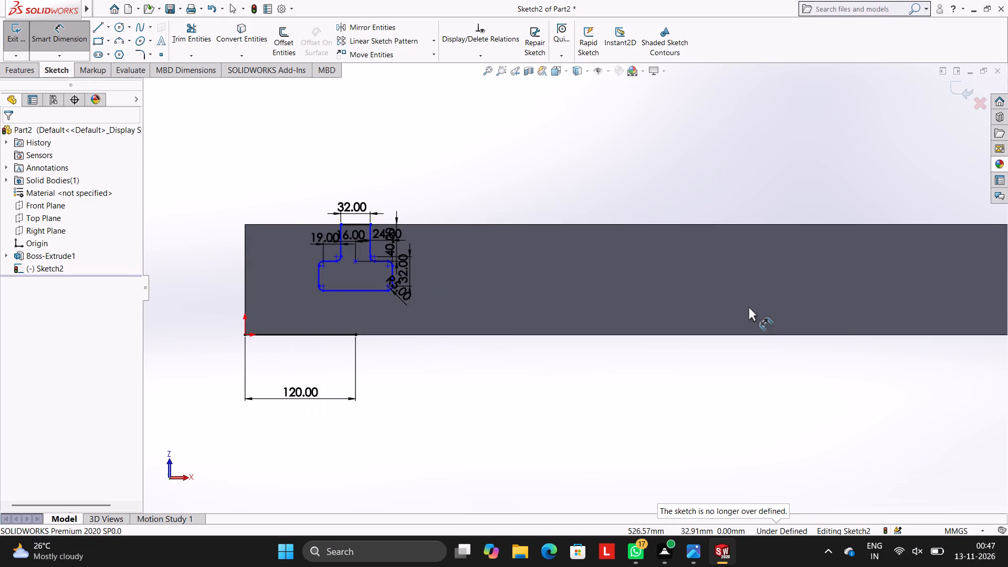
scroll(852, 306, "up", 2)
scroll(852, 306, "down", 1)
scroll(750, 281, "up", 2)
scroll(832, 296, "up", 1)
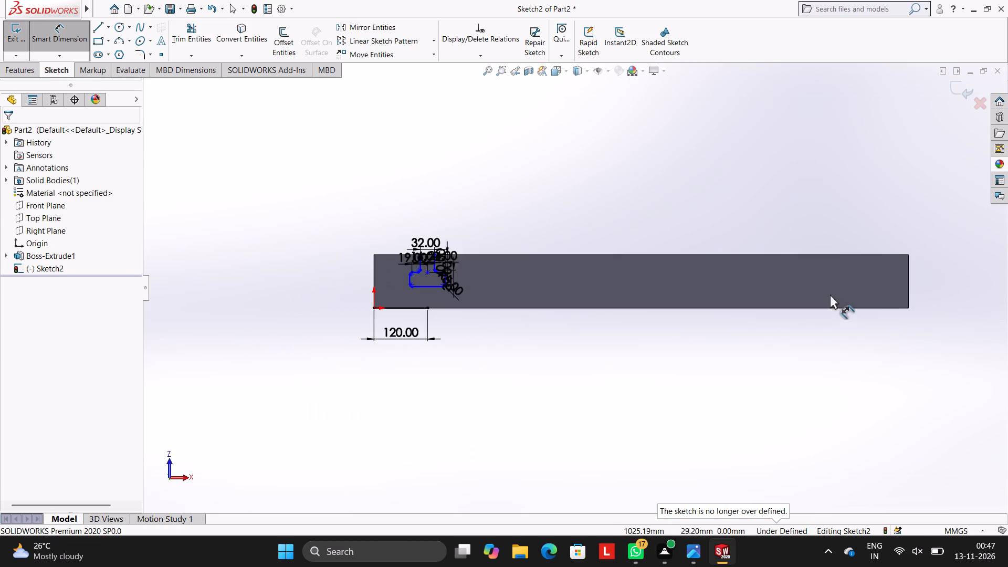
scroll(830, 295, "down", 1)
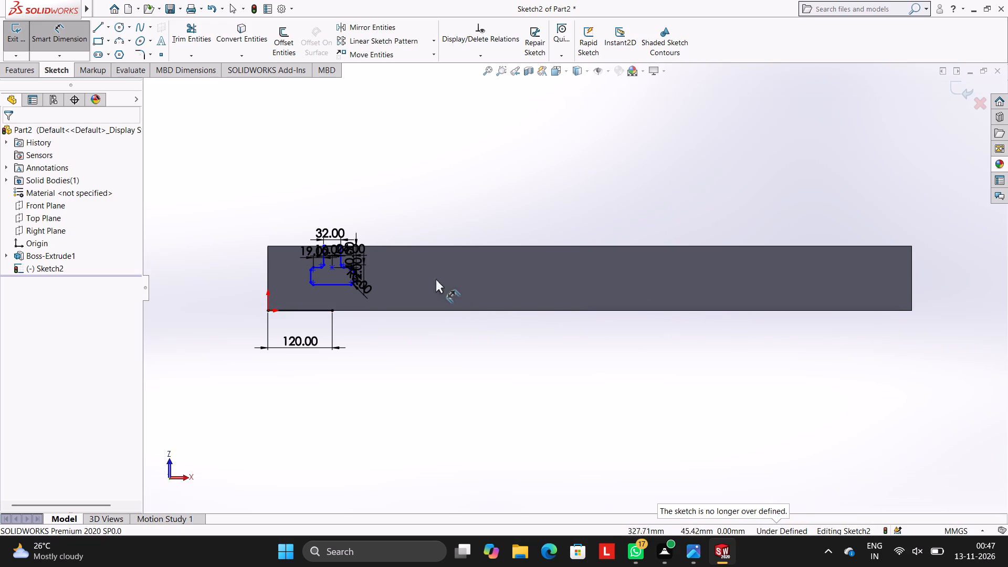
scroll(428, 267, "up", 1)
scroll(545, 264, "down", 2)
scroll(582, 320, "up", 2)
scroll(582, 320, "down", 2)
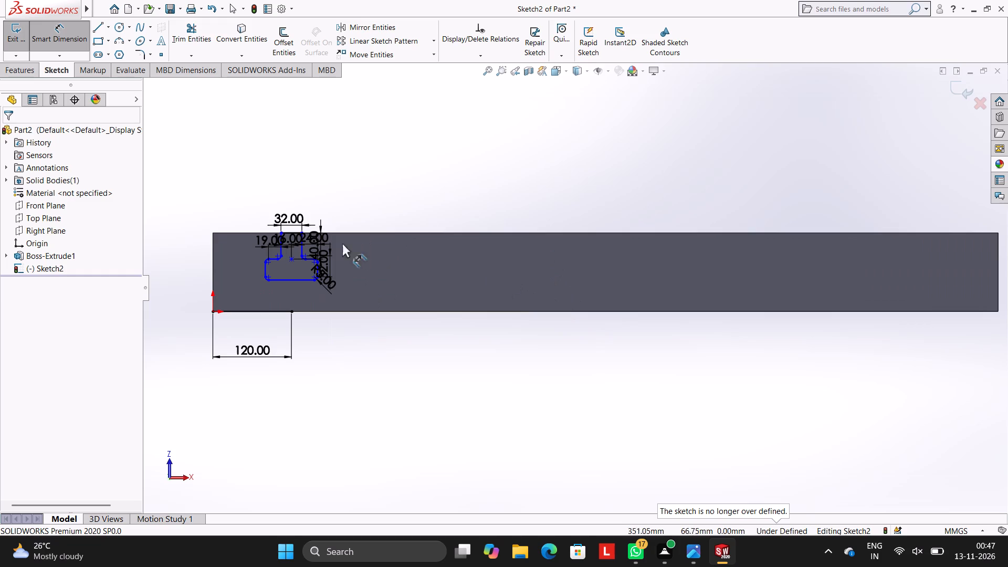
scroll(386, 188, "down", 2)
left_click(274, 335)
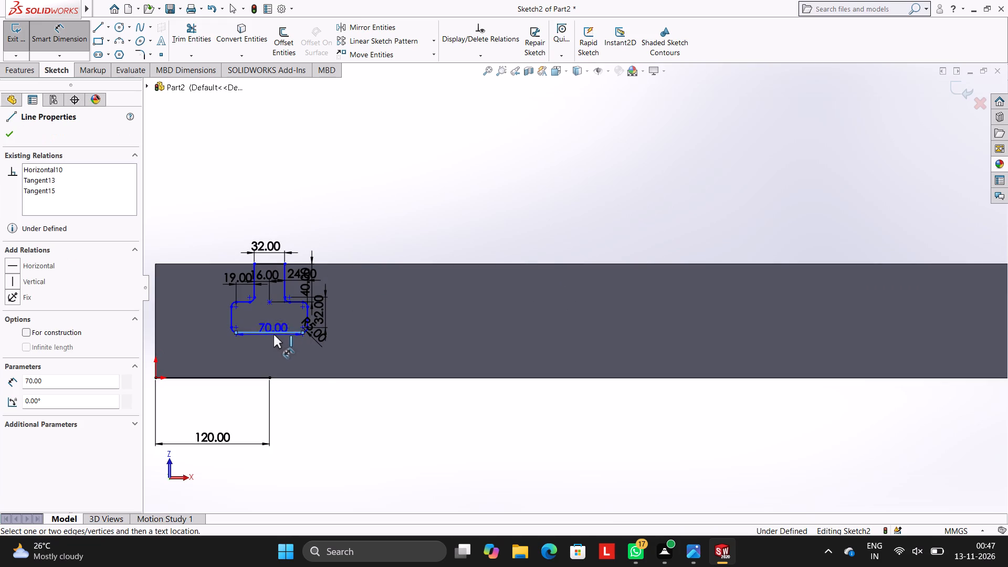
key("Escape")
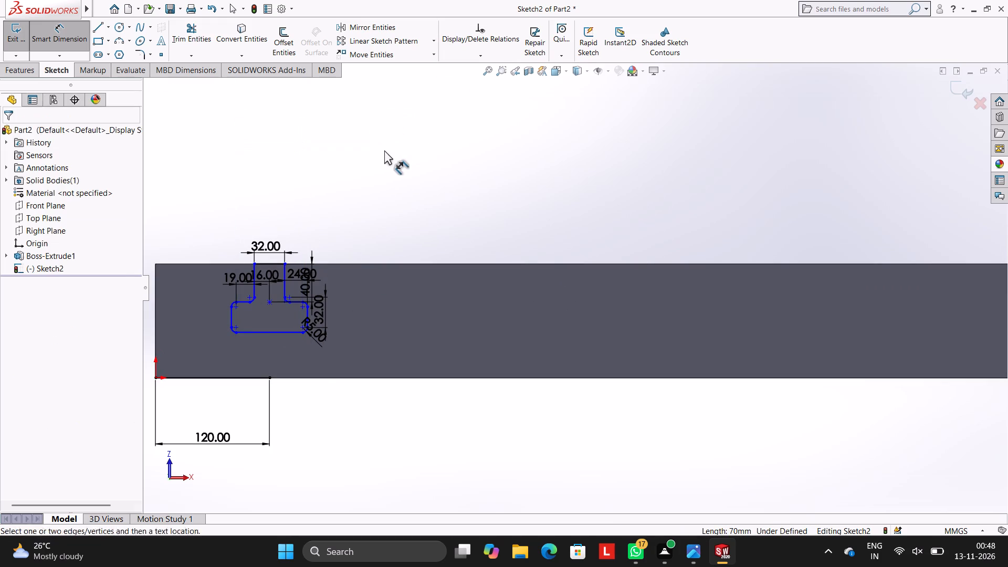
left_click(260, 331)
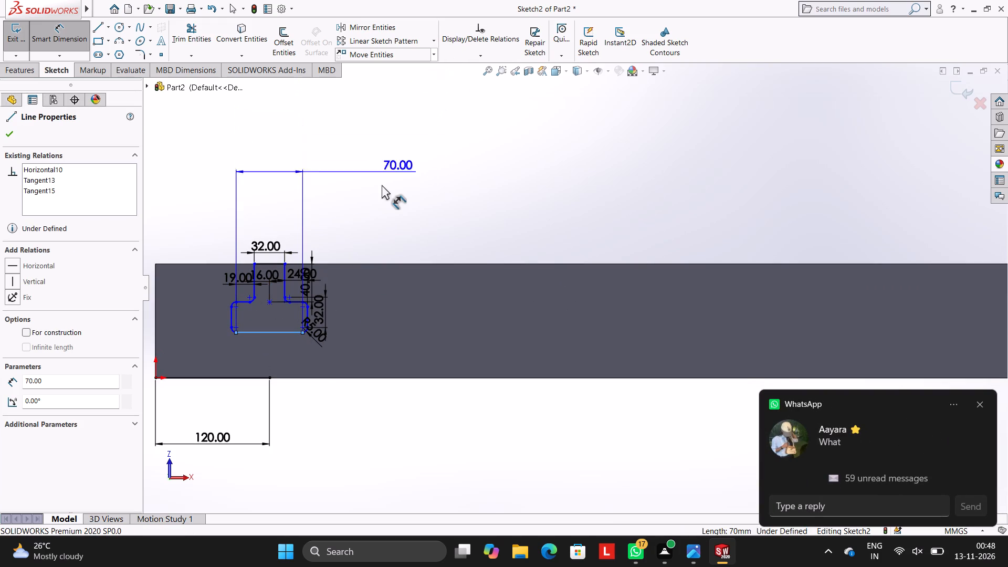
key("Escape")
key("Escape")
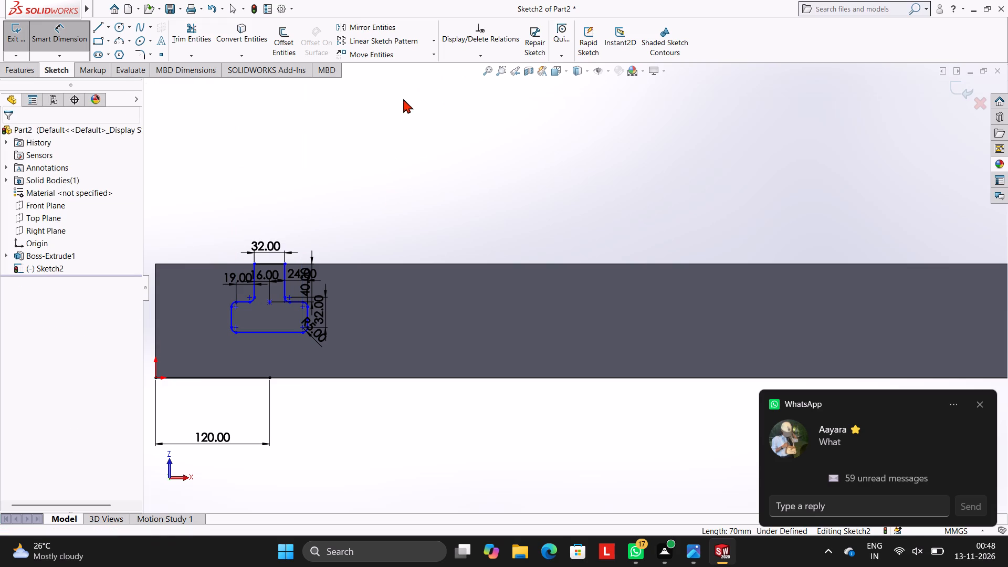
Set up a linear sketch pattern of the wide section's bottom line with 2 instances along the Y-axis.
left_click(281, 330)
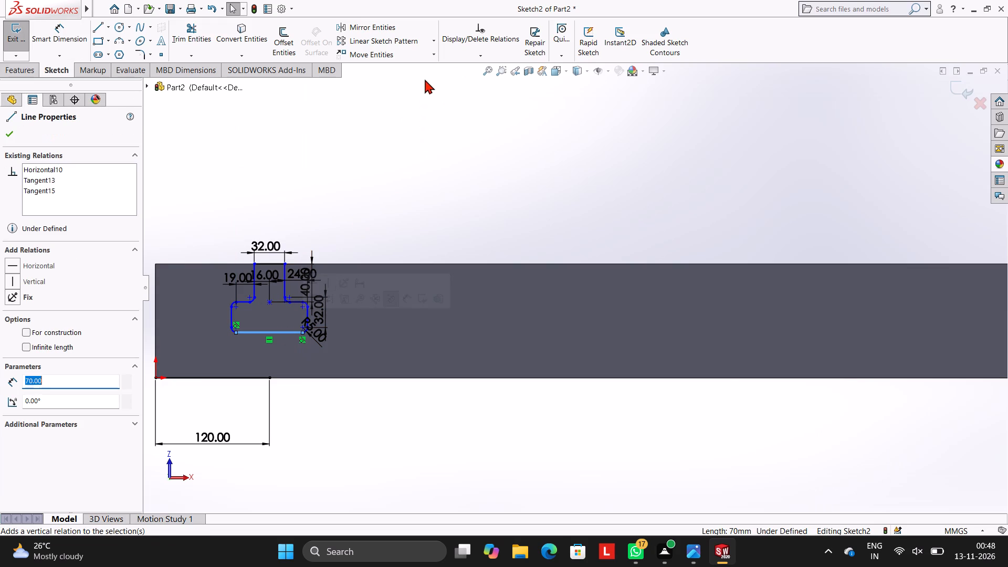
left_click(433, 41)
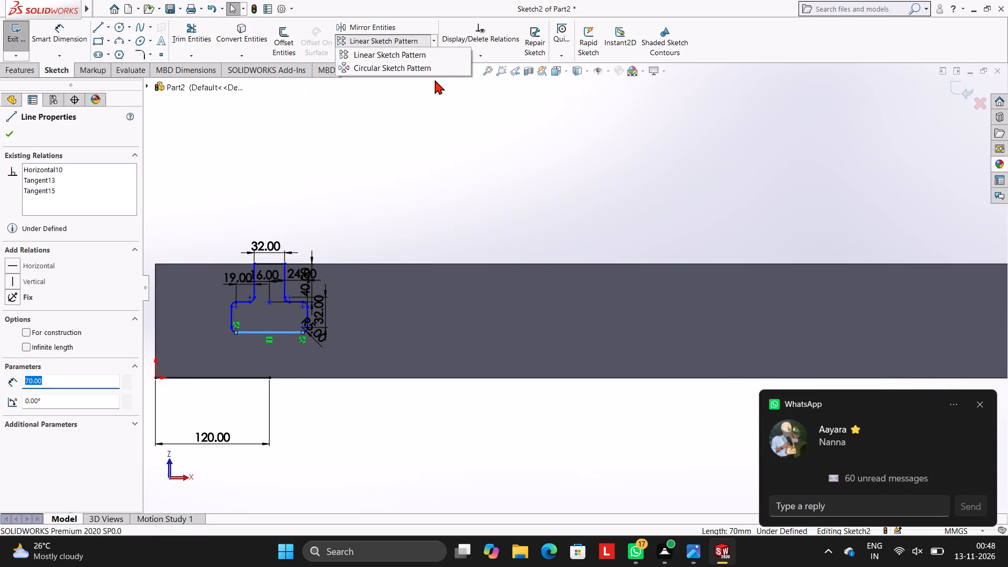
left_click(414, 58)
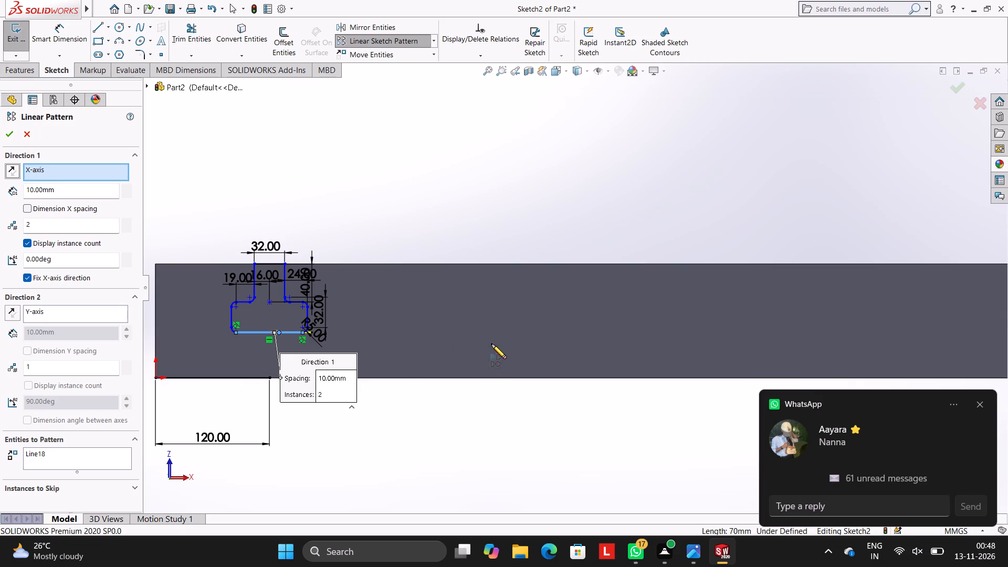
scroll(493, 344, "up", 2)
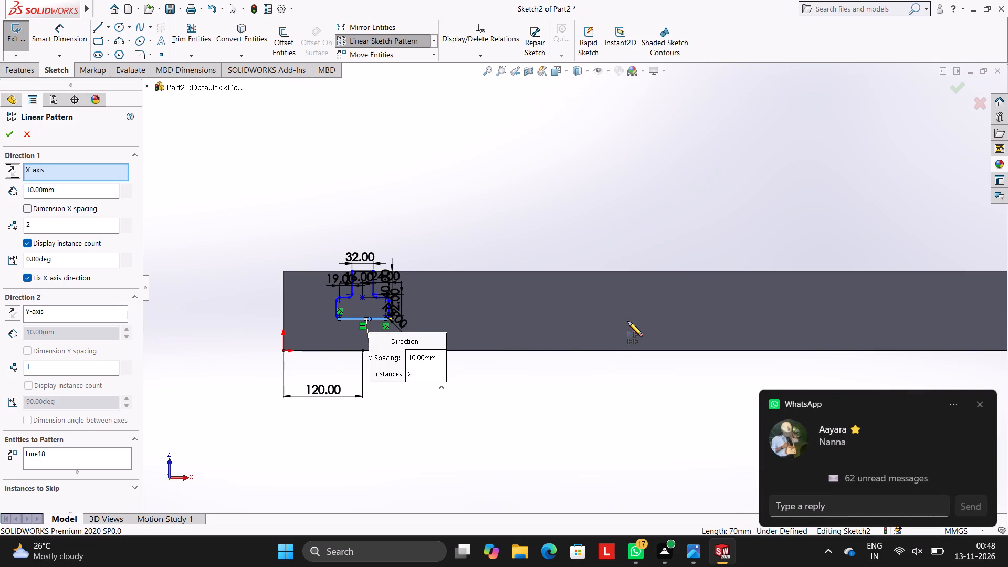
scroll(796, 297, "up", 2)
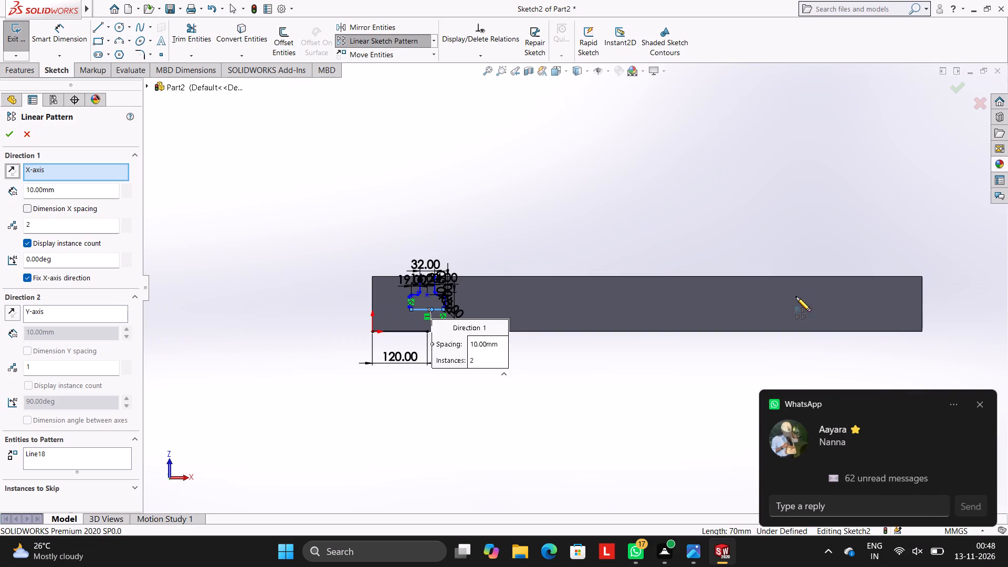
scroll(477, 308, "down", 1)
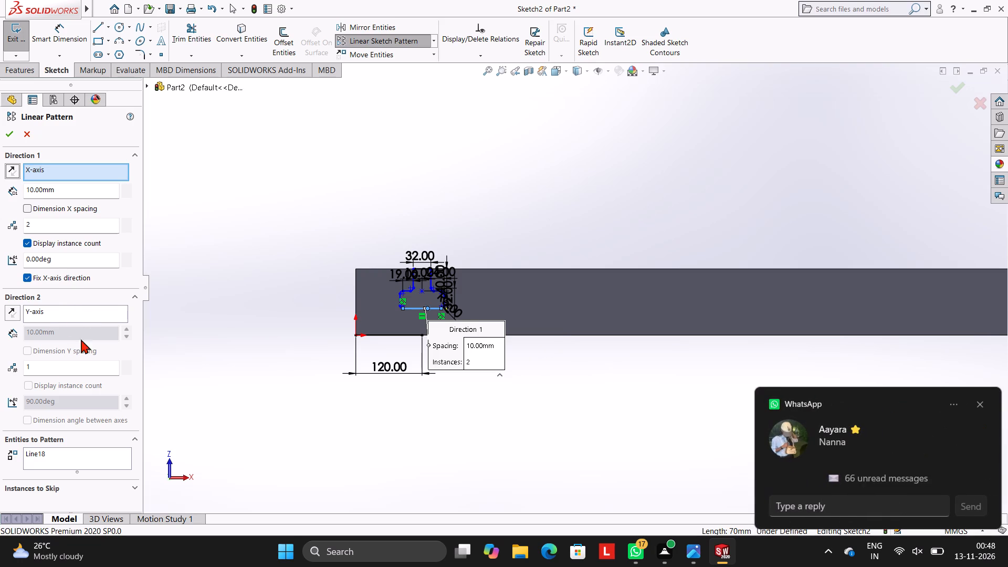
left_click(49, 366)
key("BackSpace")
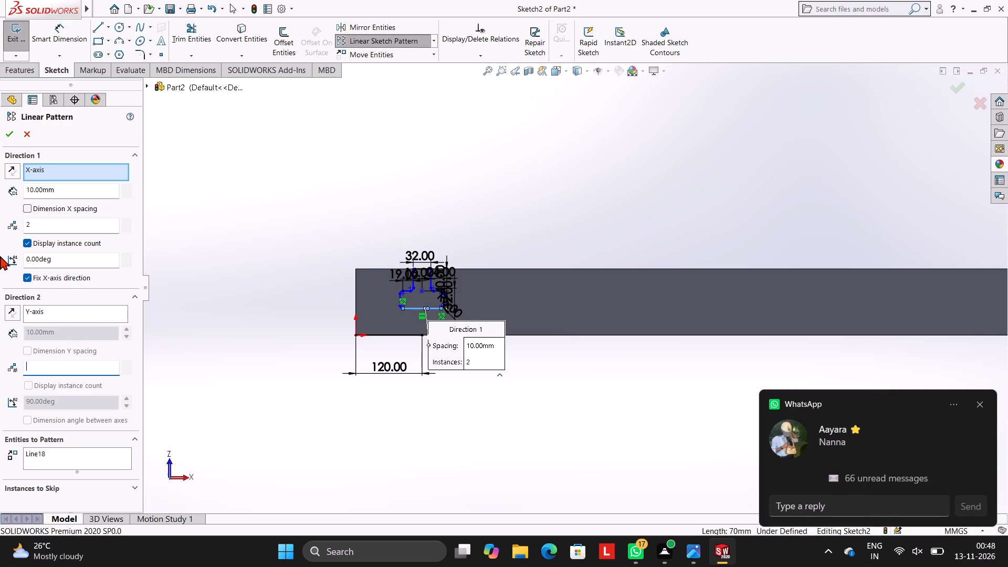
key("2")
key("Return")
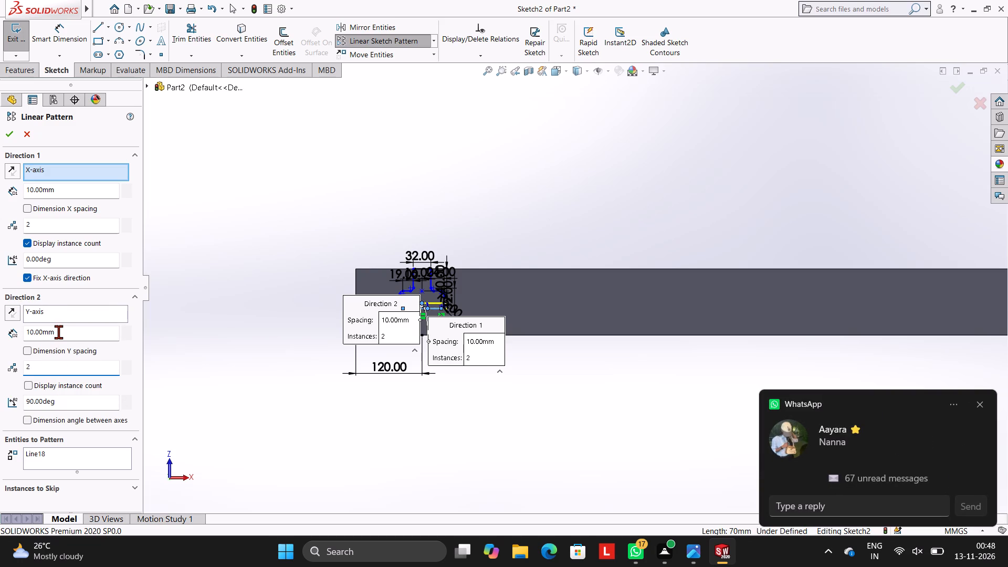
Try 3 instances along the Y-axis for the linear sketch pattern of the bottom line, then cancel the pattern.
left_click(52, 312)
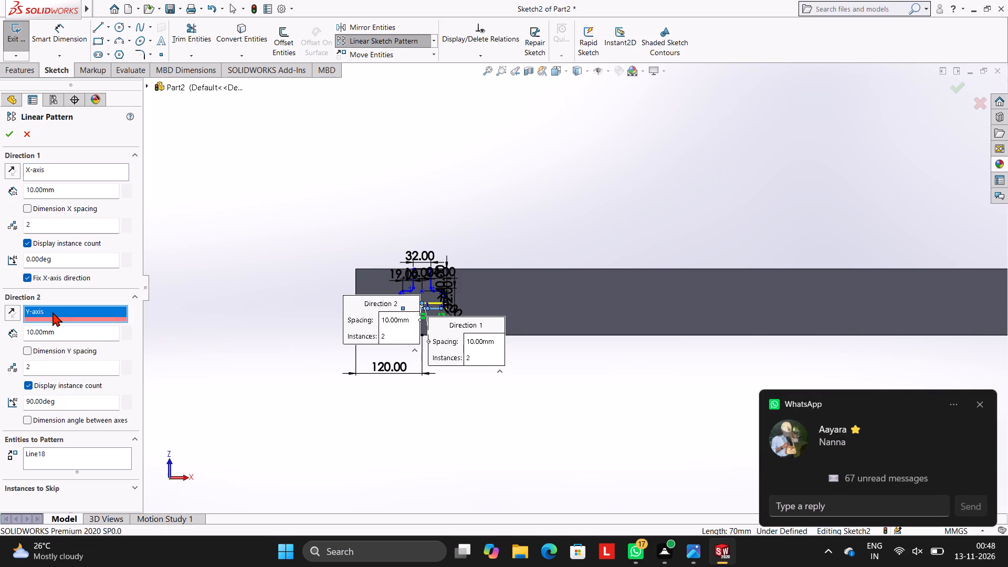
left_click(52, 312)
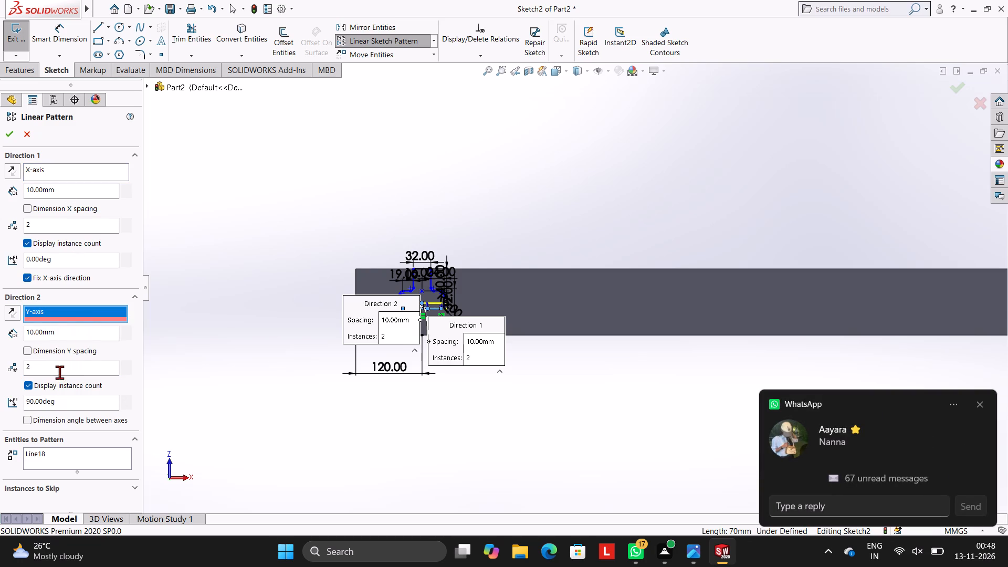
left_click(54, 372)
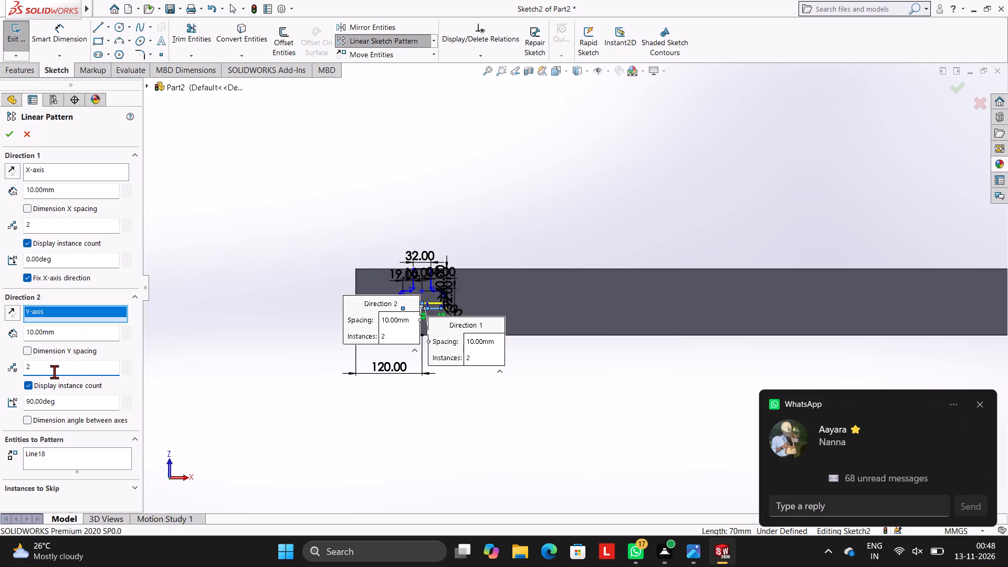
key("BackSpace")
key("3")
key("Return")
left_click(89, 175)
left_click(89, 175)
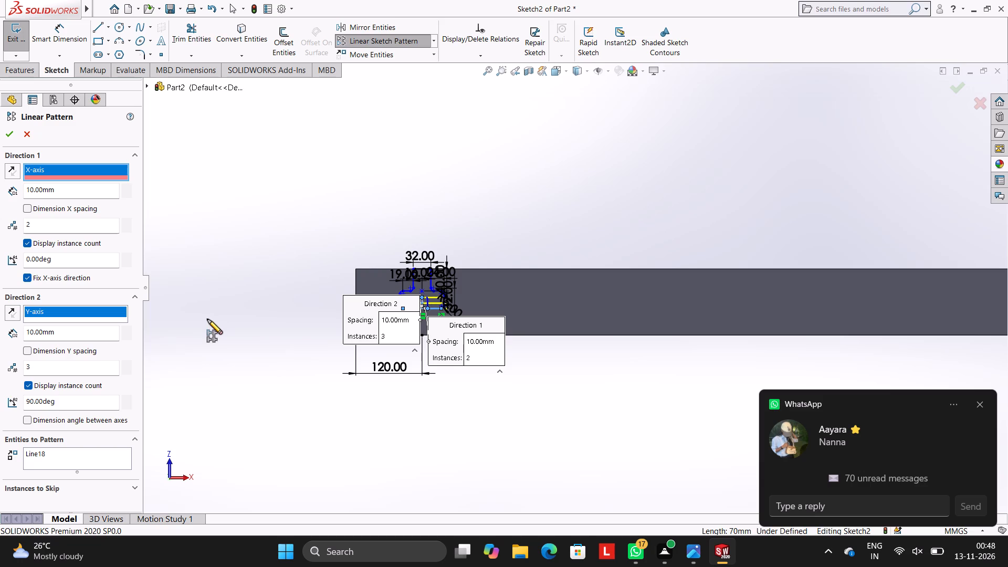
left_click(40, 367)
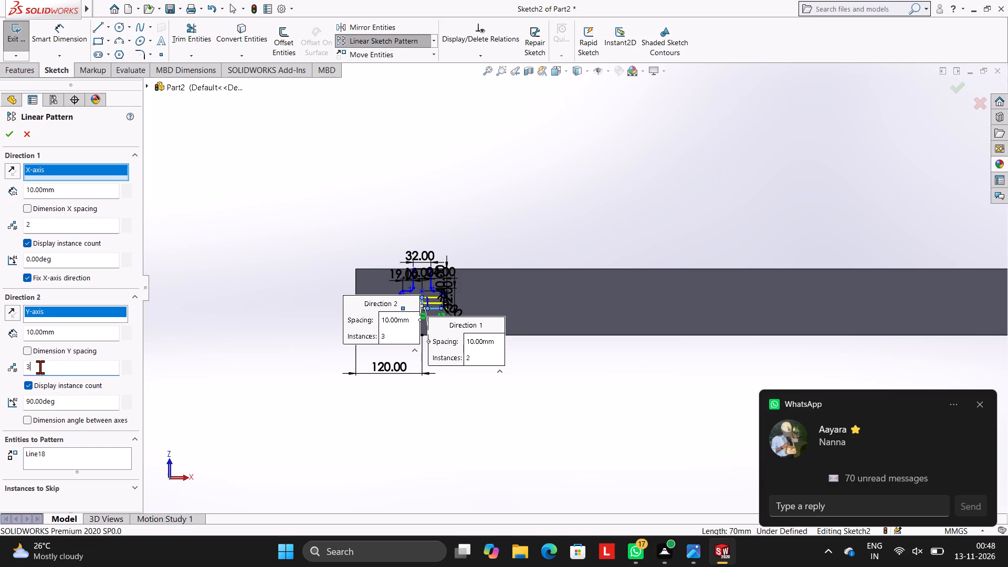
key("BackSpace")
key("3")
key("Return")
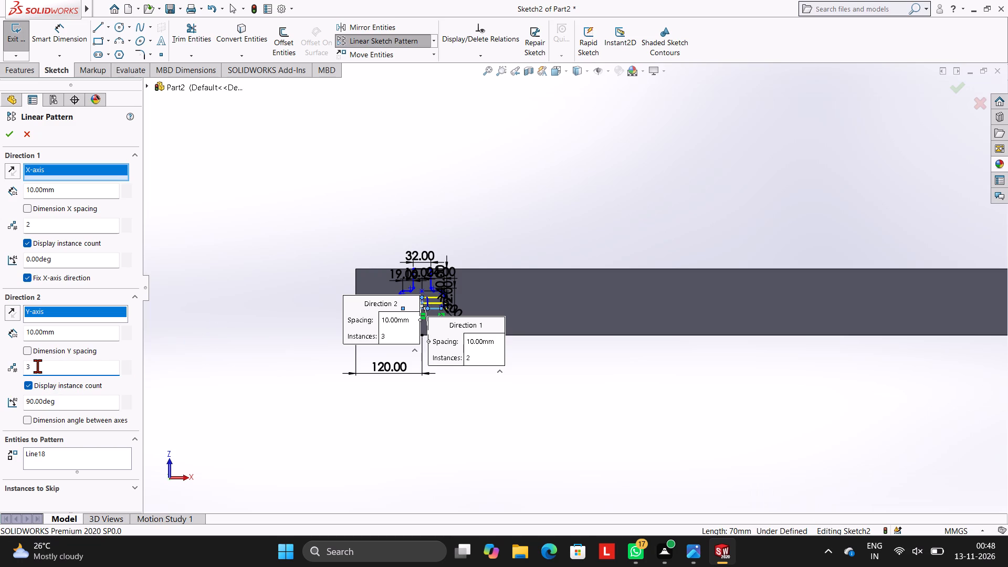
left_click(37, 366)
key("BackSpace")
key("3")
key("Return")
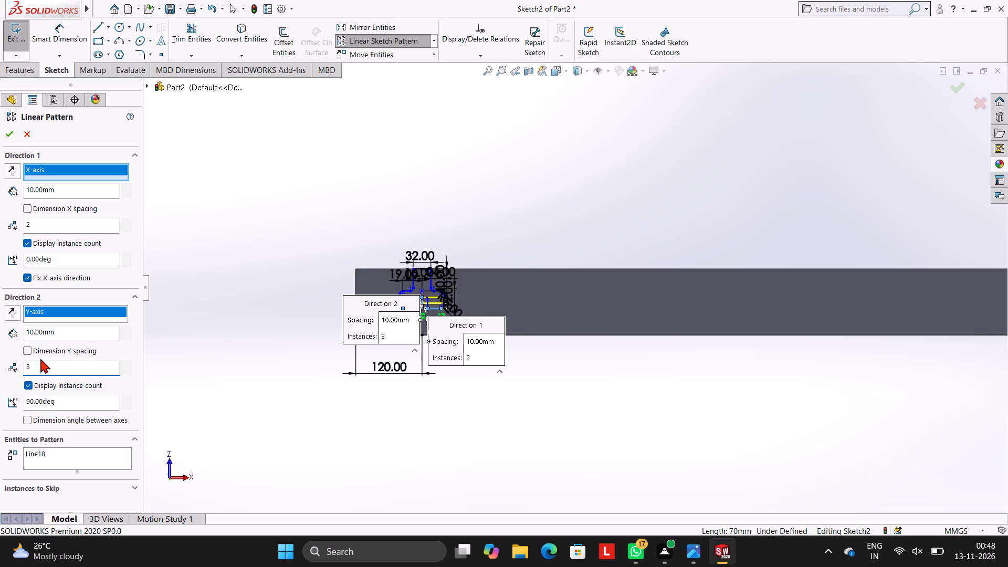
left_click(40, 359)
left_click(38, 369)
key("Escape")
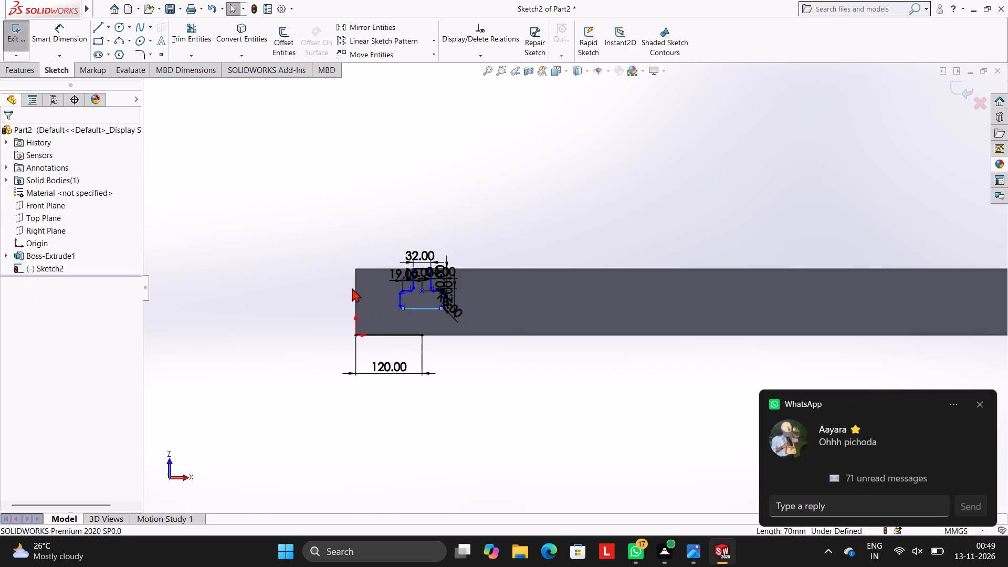
Undo the last change to the T-slot sketch.
key("ctrl+z")
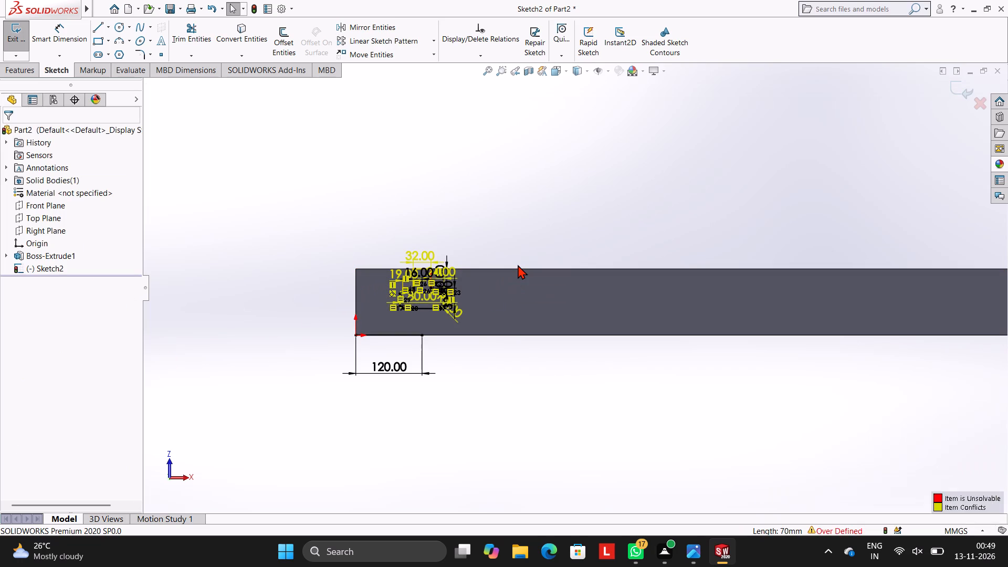
key("Escape")
key("Escape")
Delete the 19 mm horizontal dimension beside the T-slot's narrow neck.
scroll(509, 288, "down", 9)
key("Escape")
scroll(418, 253, "down", 3)
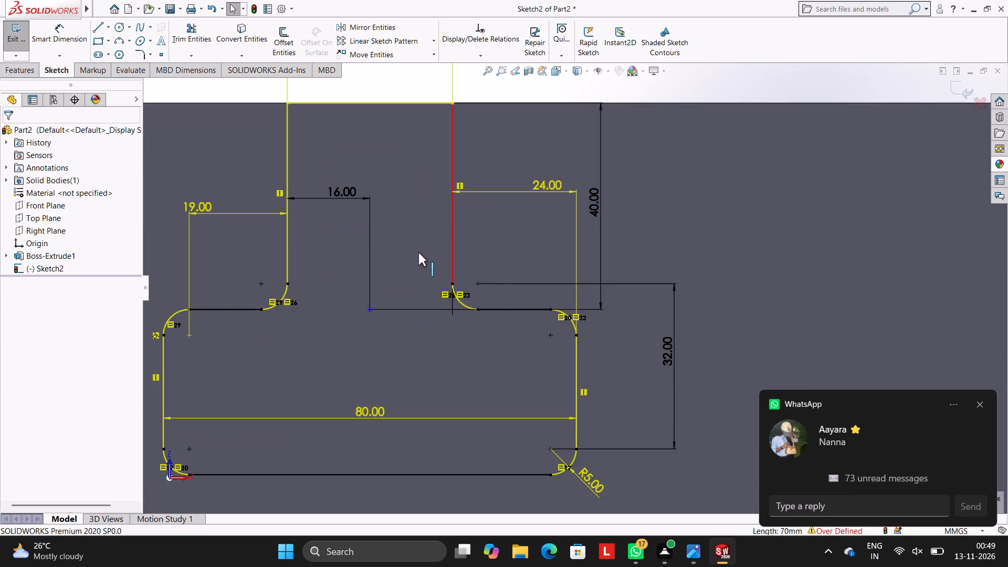
scroll(493, 211, "up", 2)
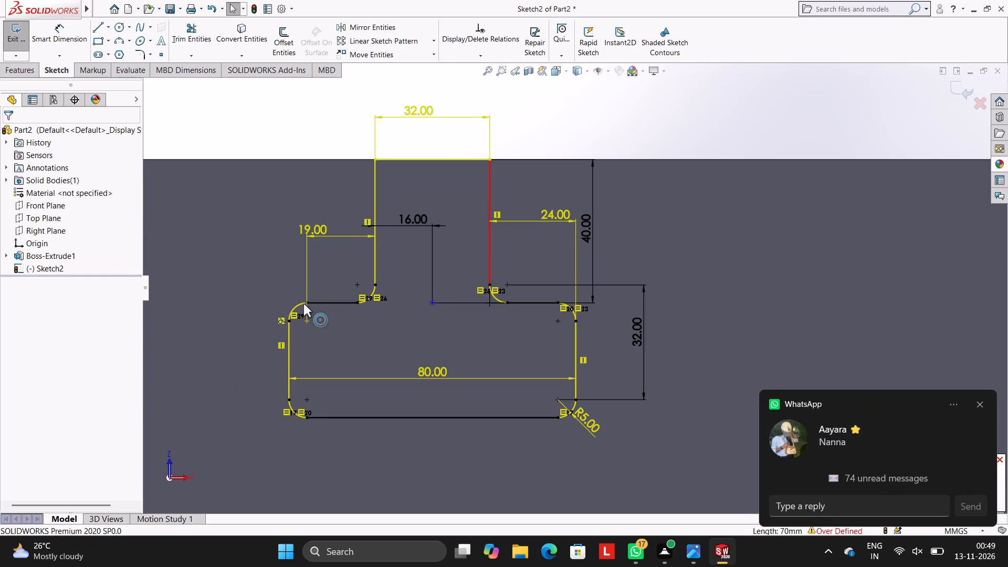
right_click(311, 234)
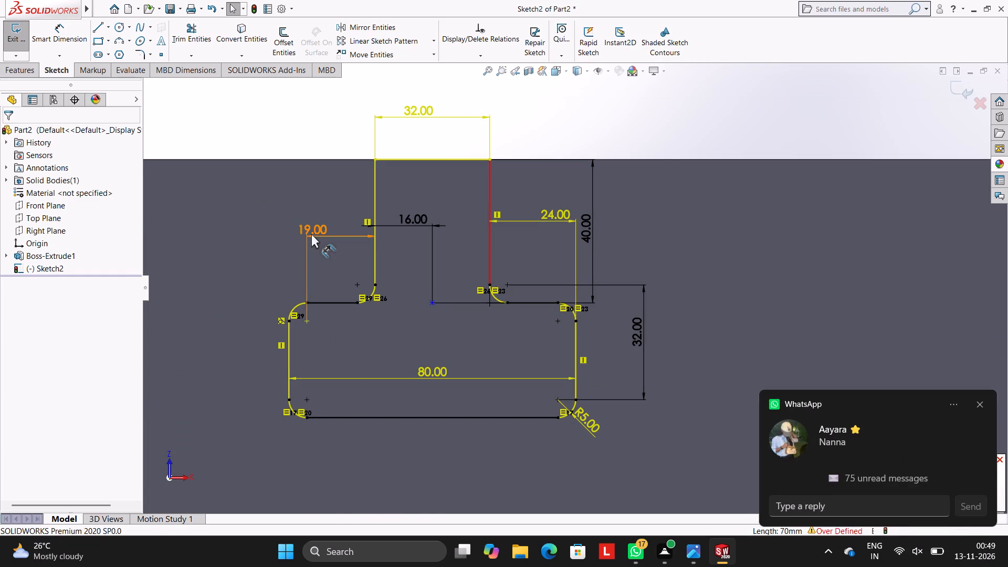
left_click(350, 371)
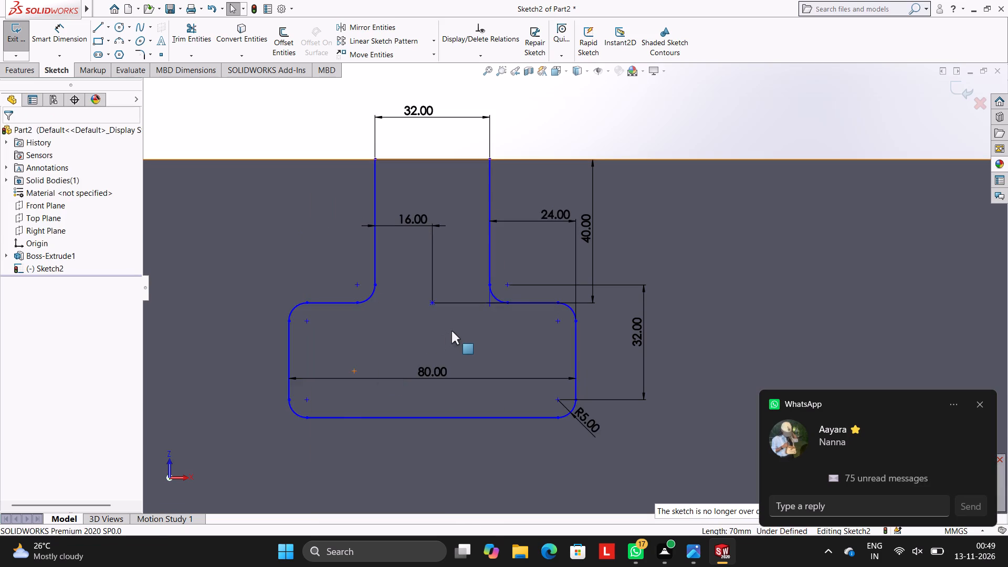
Examine the T-slot profile and the remaining space along the block's narrow face.
scroll(451, 331, "up", 3)
scroll(726, 331, "up", 3)
scroll(777, 329, "up", 2)
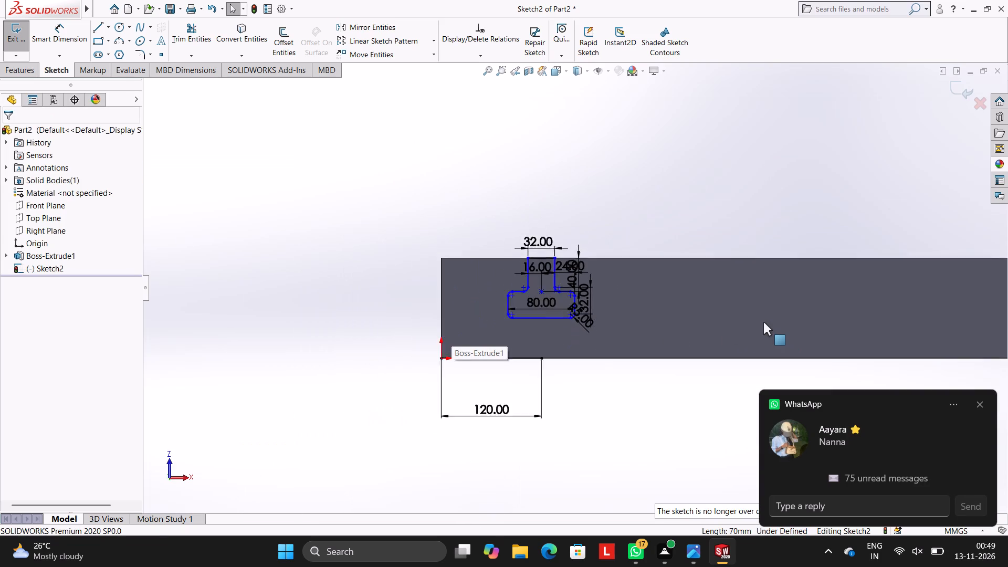
scroll(763, 322, "down", 2)
scroll(812, 300, "down", 2)
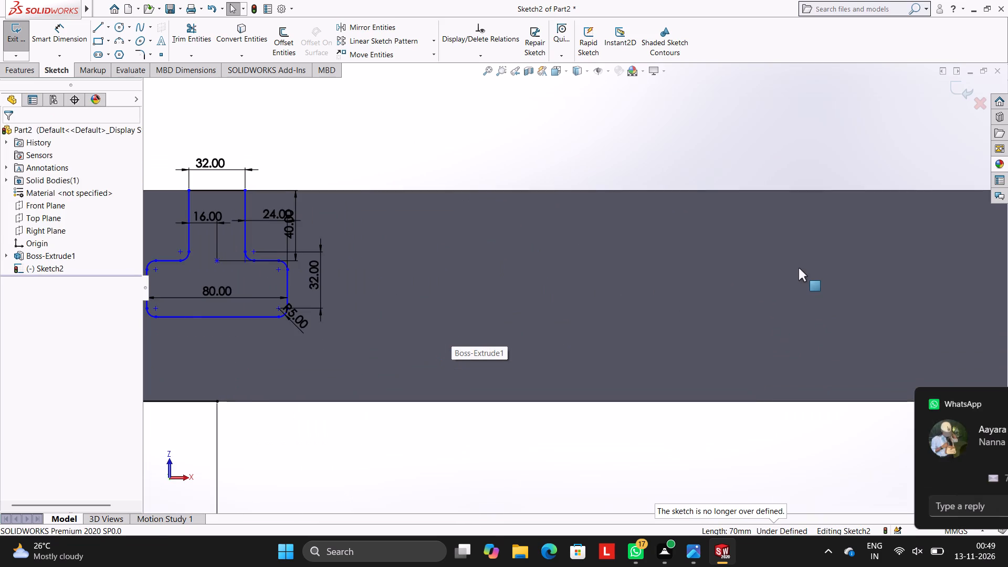
scroll(799, 267, "up", 6)
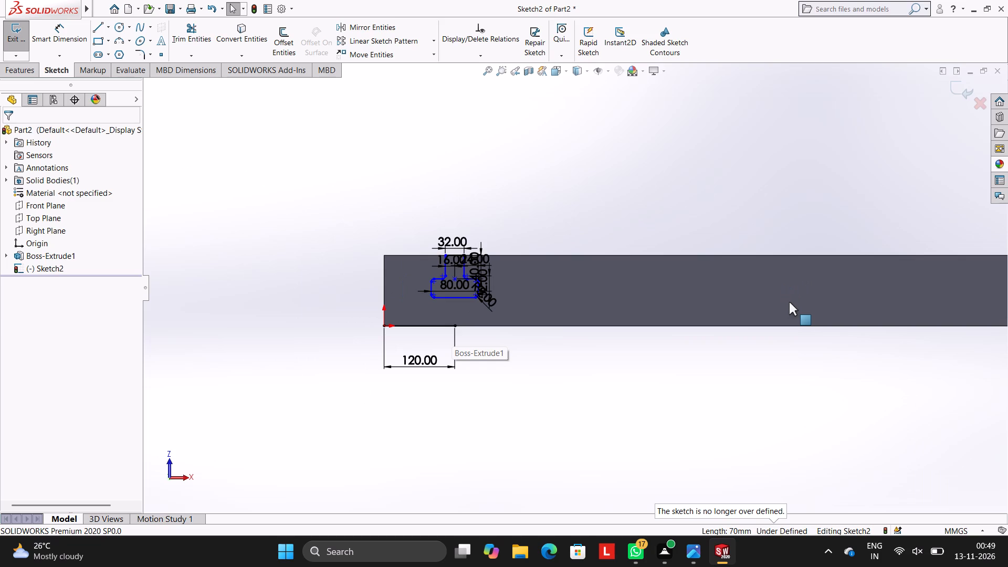
scroll(835, 307, "up", 3)
scroll(686, 309, "down", 2)
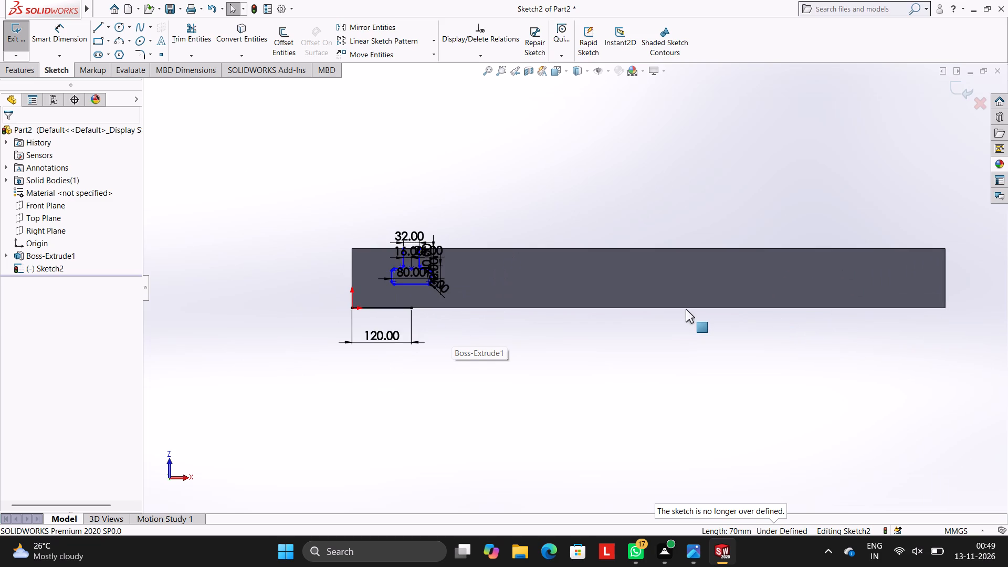
scroll(681, 313, "up", 2)
scroll(667, 297, "down", 2)
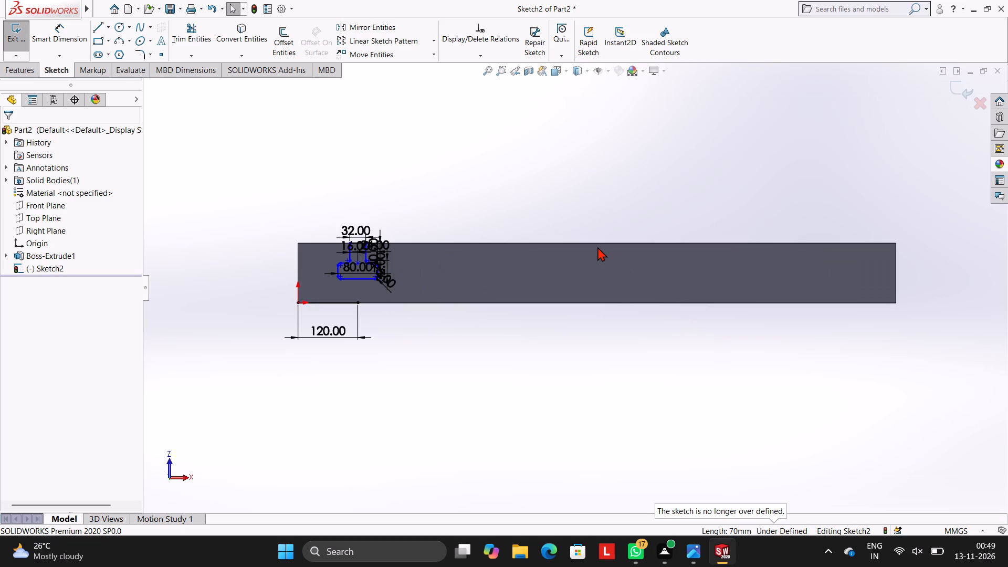
scroll(602, 260, "down", 2)
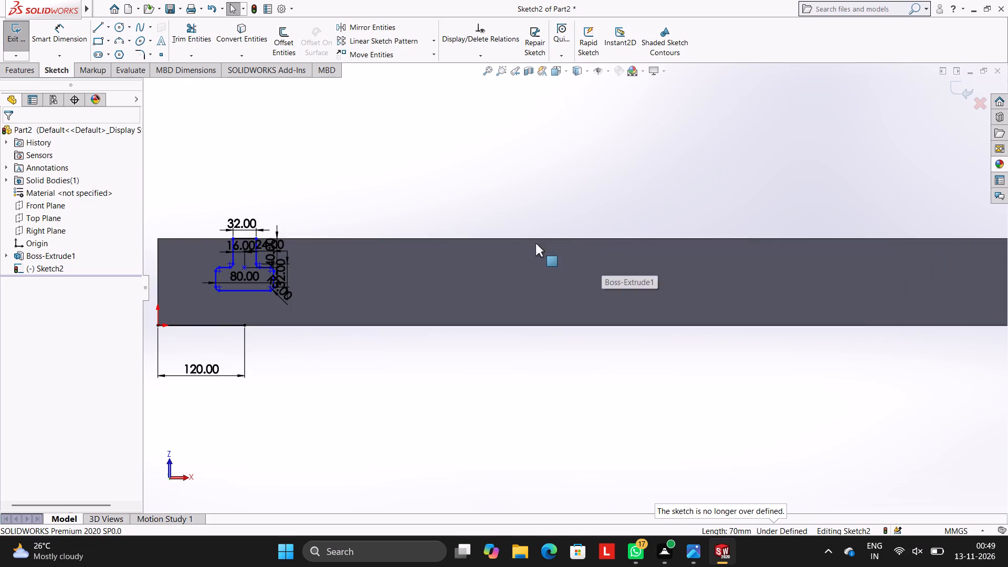
scroll(565, 260, "up", 3)
scroll(578, 271, "down", 2)
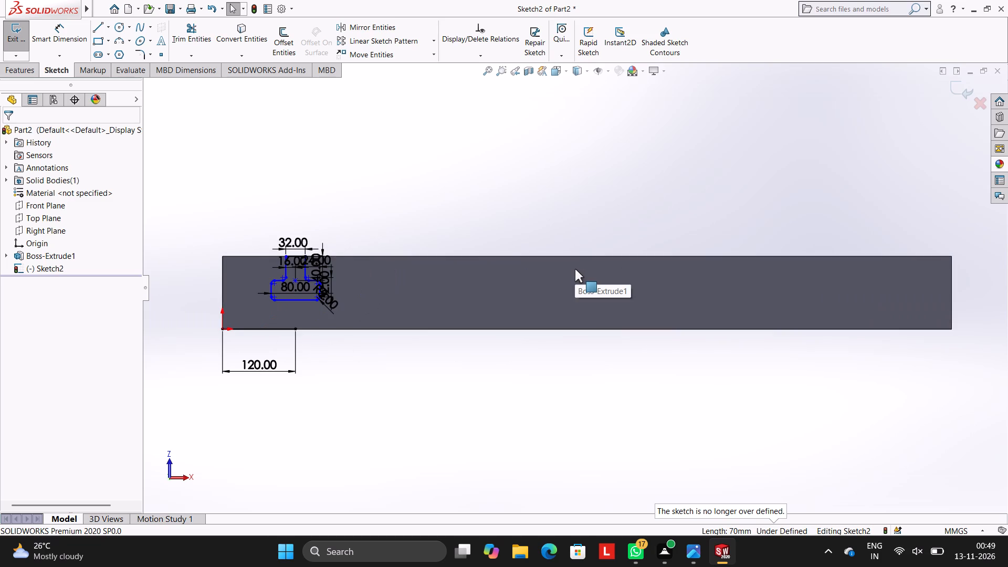
scroll(460, 261, "down", 2)
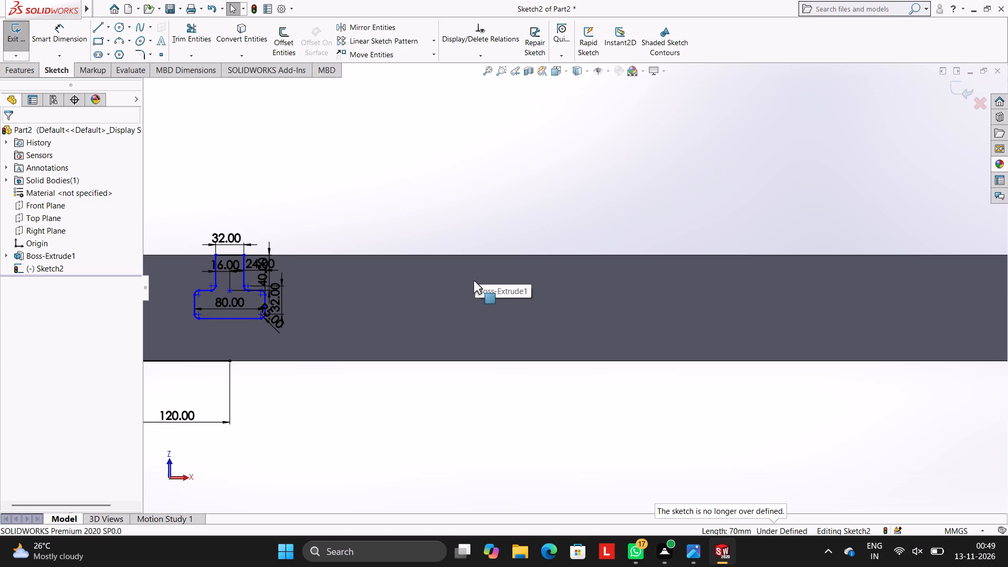
scroll(495, 295, "up", 1)
scroll(842, 323, "up", 3)
scroll(836, 318, "down", 1)
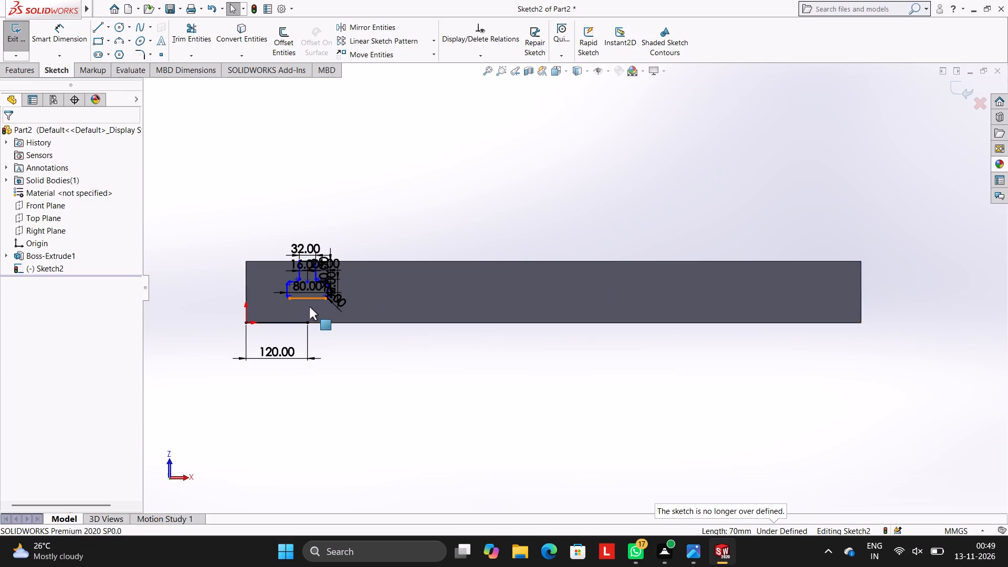
scroll(342, 269, "down", 1)
scroll(400, 280, "down", 3)
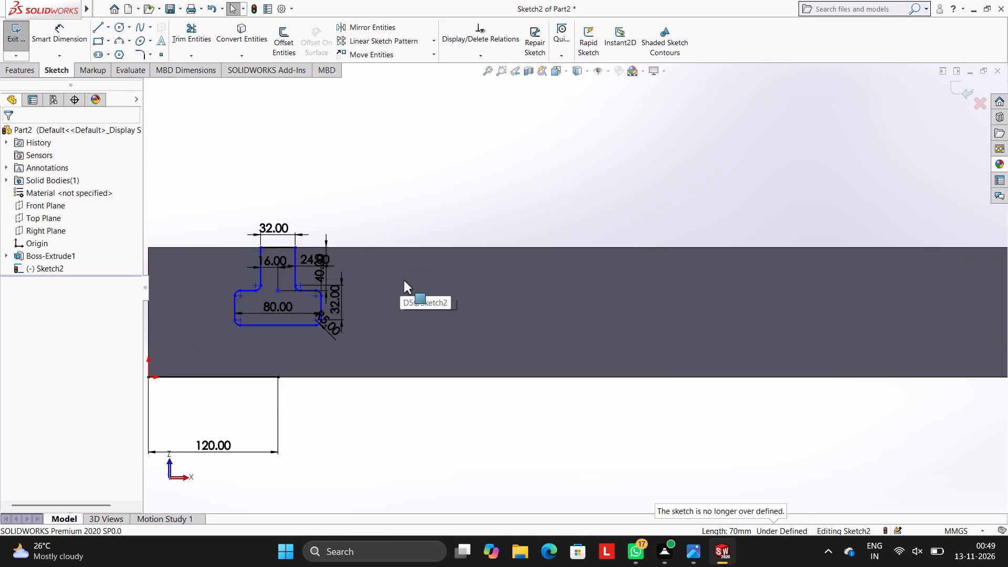
scroll(511, 278, "up", 2)
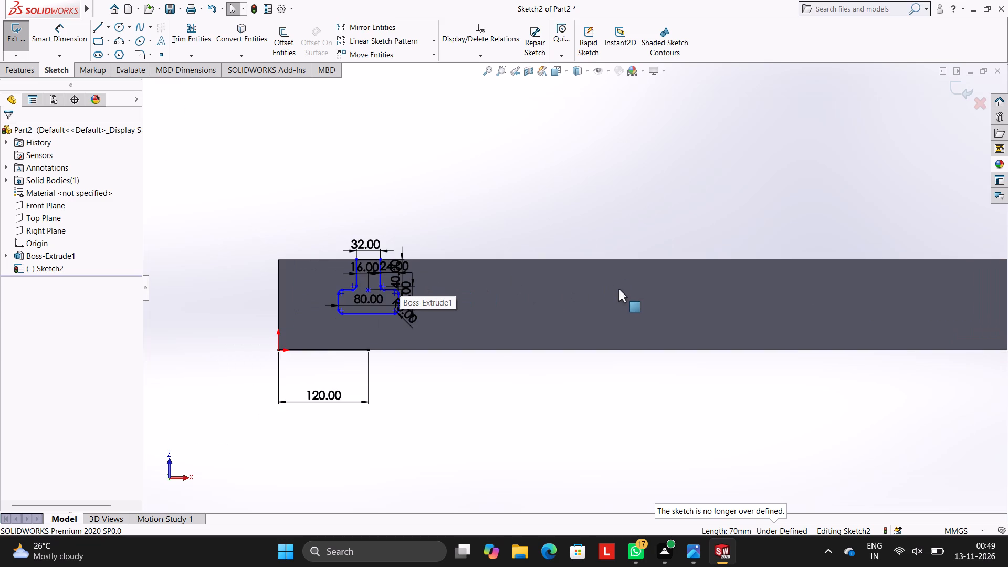
scroll(663, 287, "down", 1)
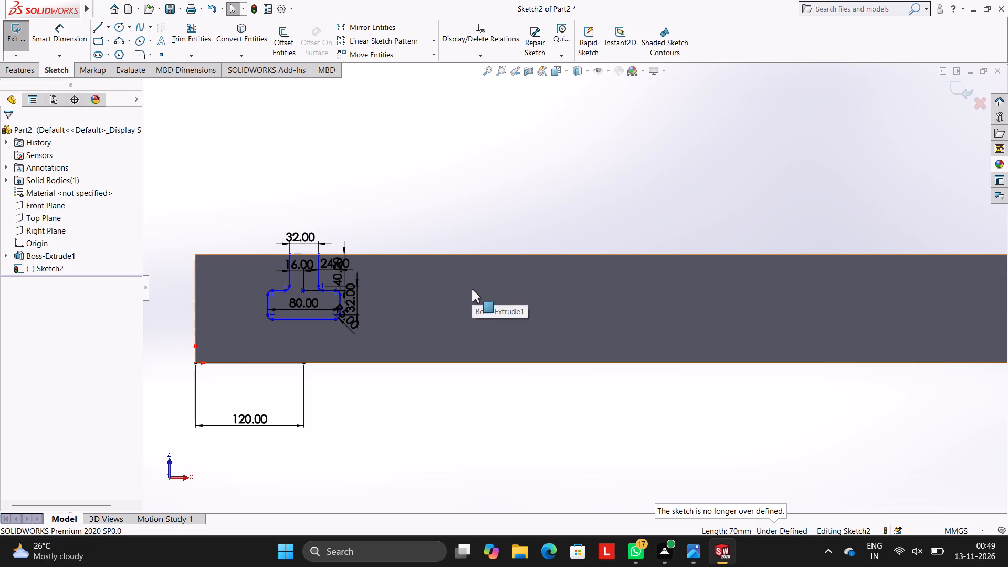
scroll(762, 281, "up", 2)
scroll(793, 319, "up", 1)
scroll(836, 318, "down", 1)
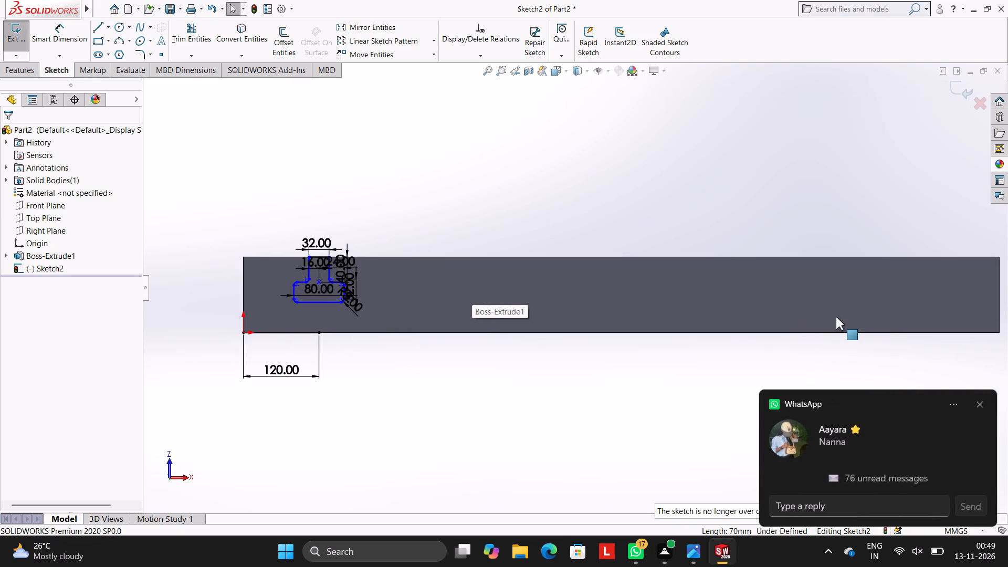
scroll(831, 318, "down", 1)
scroll(831, 313, "up", 1)
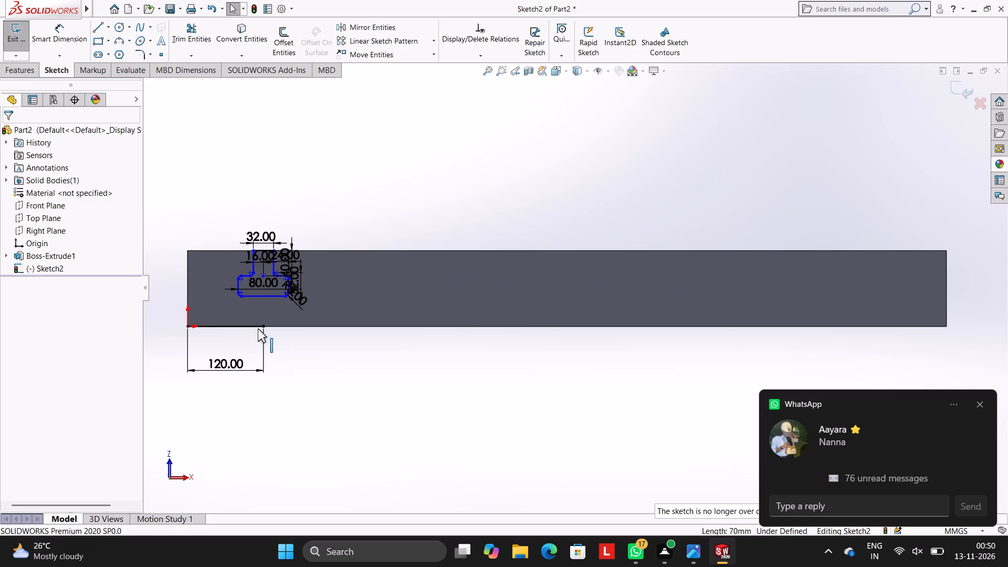
left_click(255, 294)
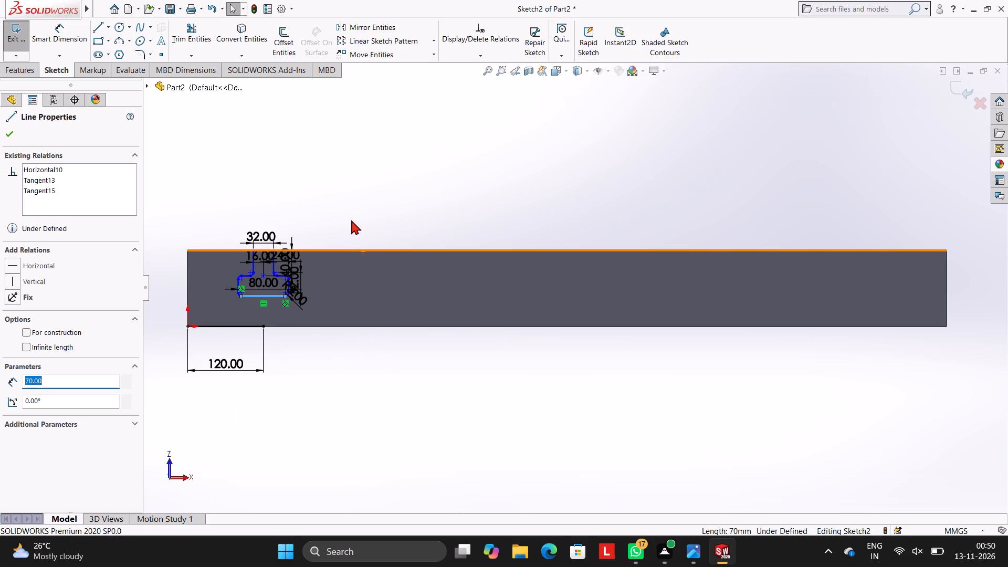
key("Escape")
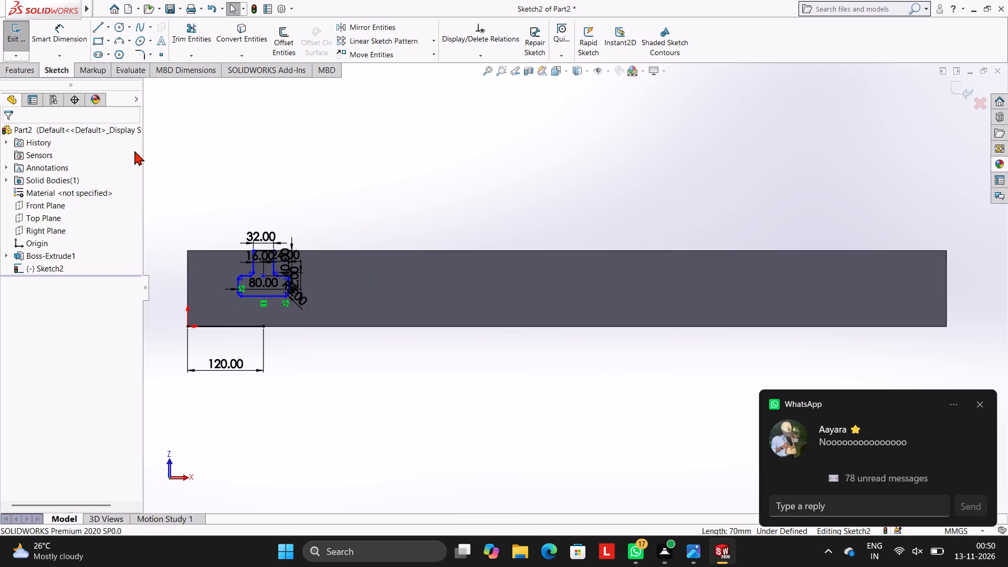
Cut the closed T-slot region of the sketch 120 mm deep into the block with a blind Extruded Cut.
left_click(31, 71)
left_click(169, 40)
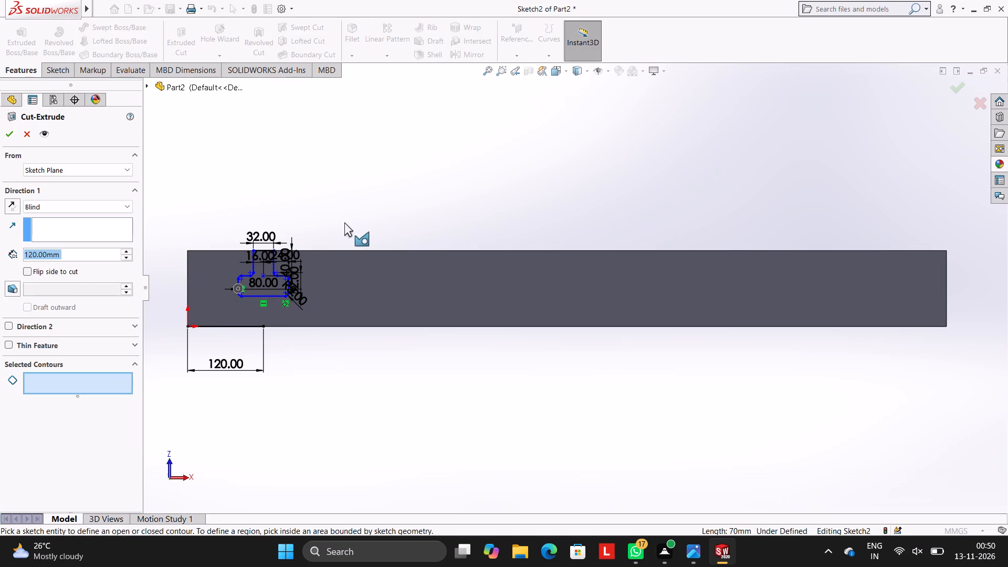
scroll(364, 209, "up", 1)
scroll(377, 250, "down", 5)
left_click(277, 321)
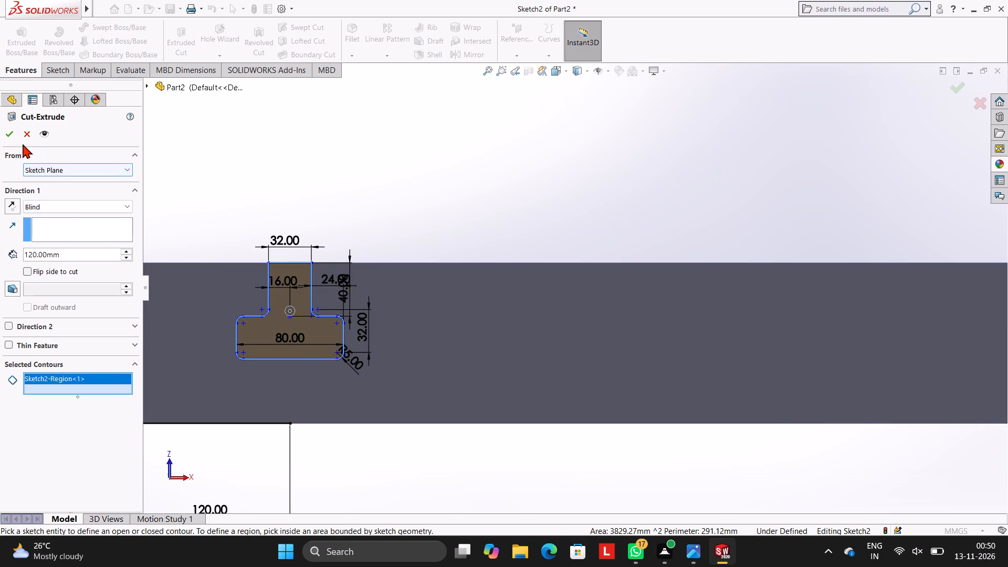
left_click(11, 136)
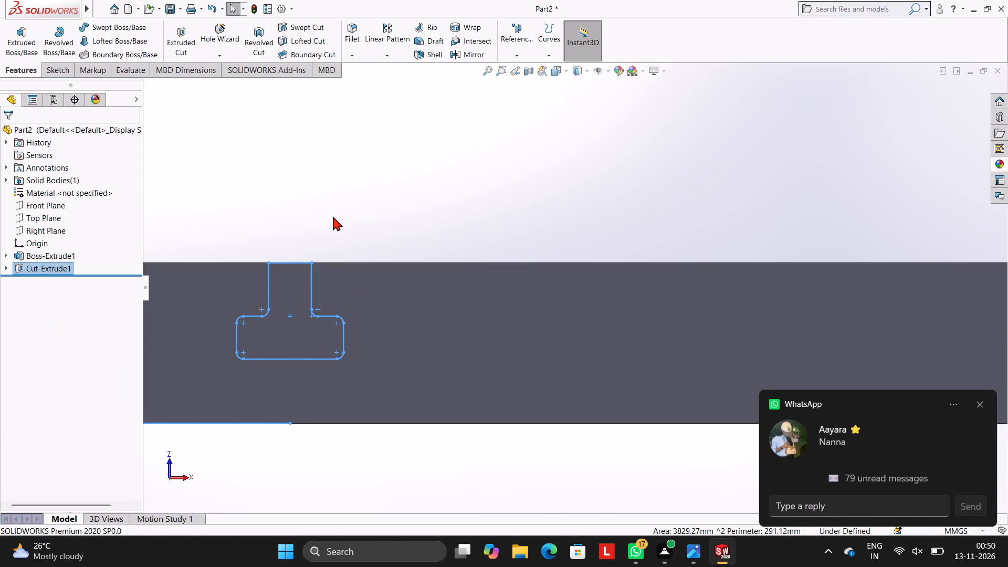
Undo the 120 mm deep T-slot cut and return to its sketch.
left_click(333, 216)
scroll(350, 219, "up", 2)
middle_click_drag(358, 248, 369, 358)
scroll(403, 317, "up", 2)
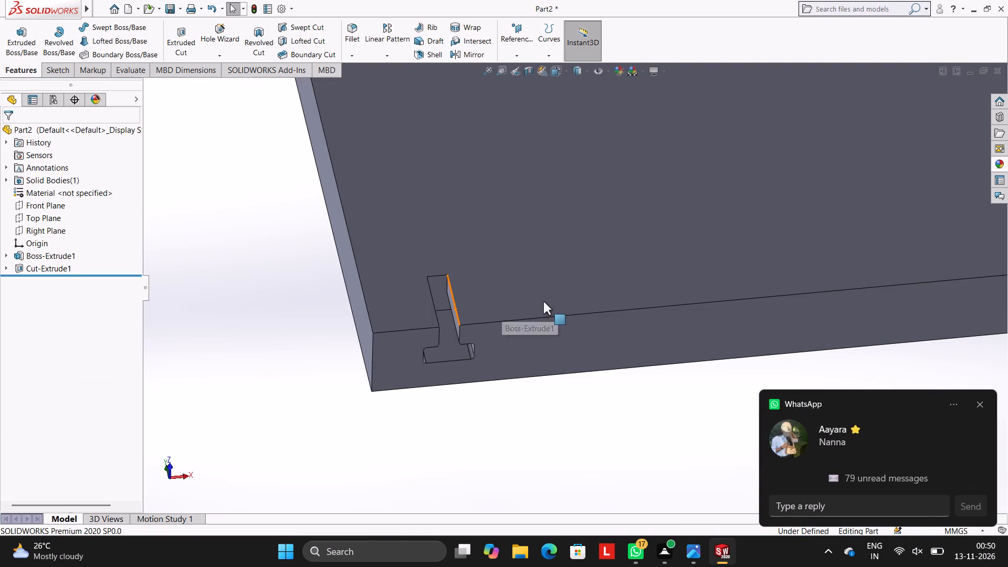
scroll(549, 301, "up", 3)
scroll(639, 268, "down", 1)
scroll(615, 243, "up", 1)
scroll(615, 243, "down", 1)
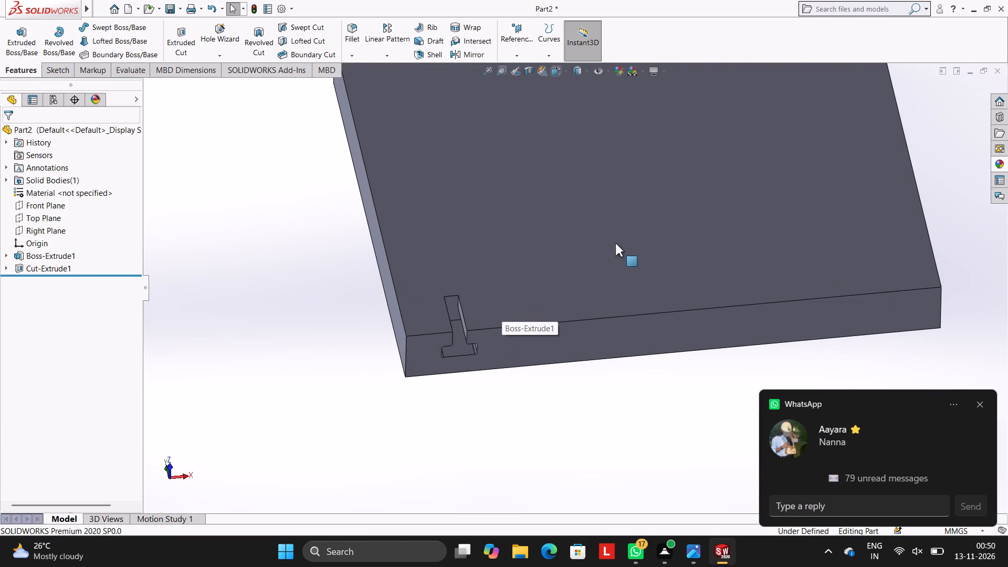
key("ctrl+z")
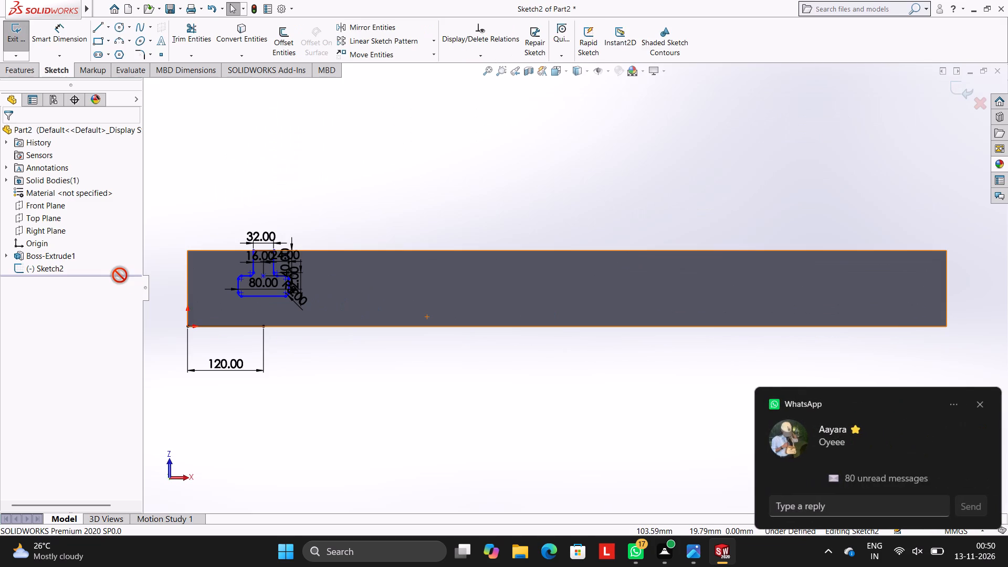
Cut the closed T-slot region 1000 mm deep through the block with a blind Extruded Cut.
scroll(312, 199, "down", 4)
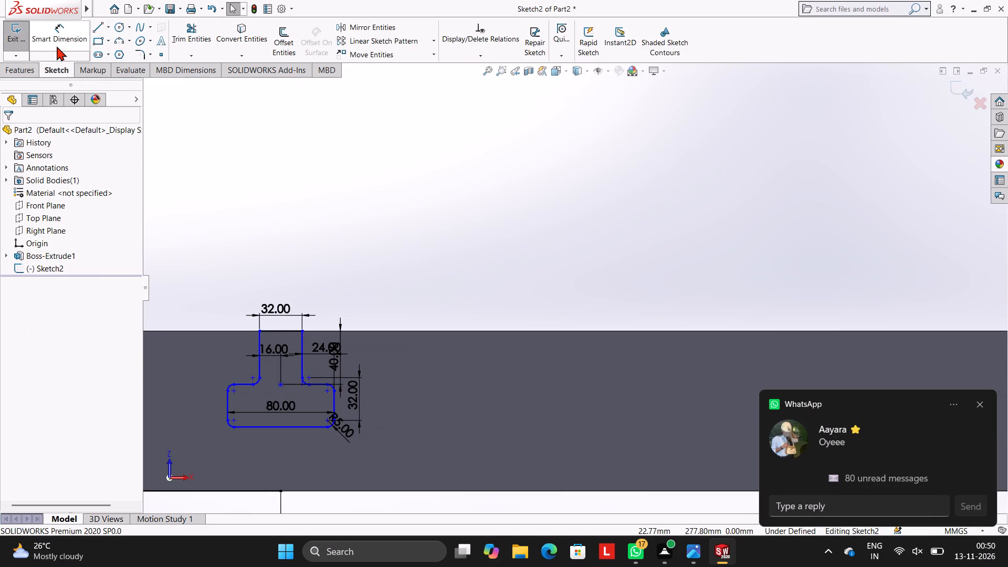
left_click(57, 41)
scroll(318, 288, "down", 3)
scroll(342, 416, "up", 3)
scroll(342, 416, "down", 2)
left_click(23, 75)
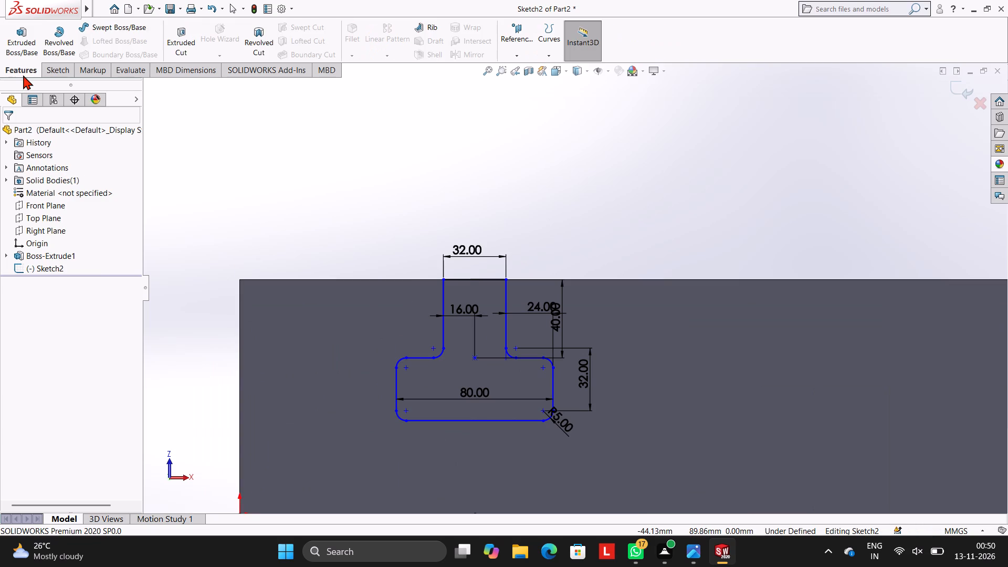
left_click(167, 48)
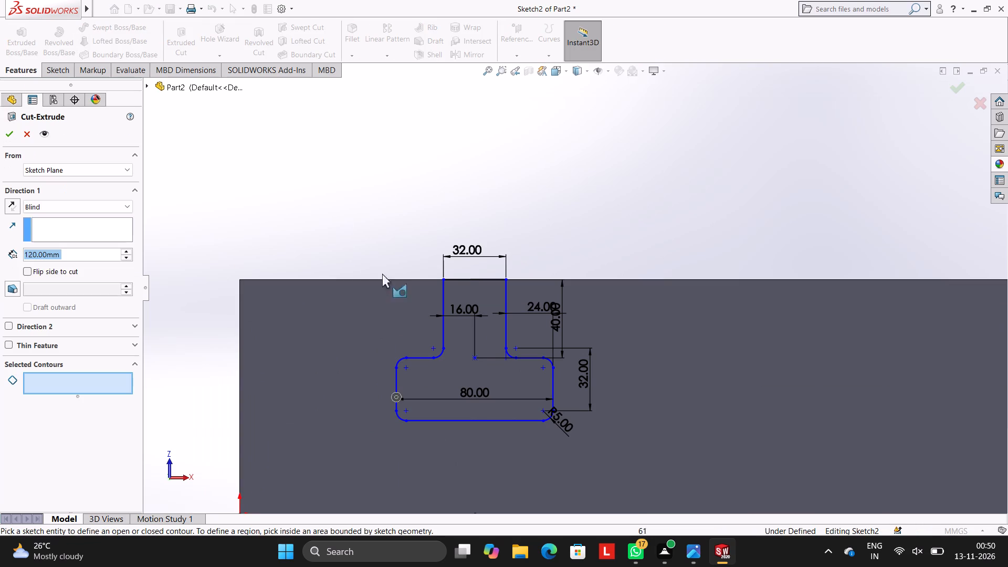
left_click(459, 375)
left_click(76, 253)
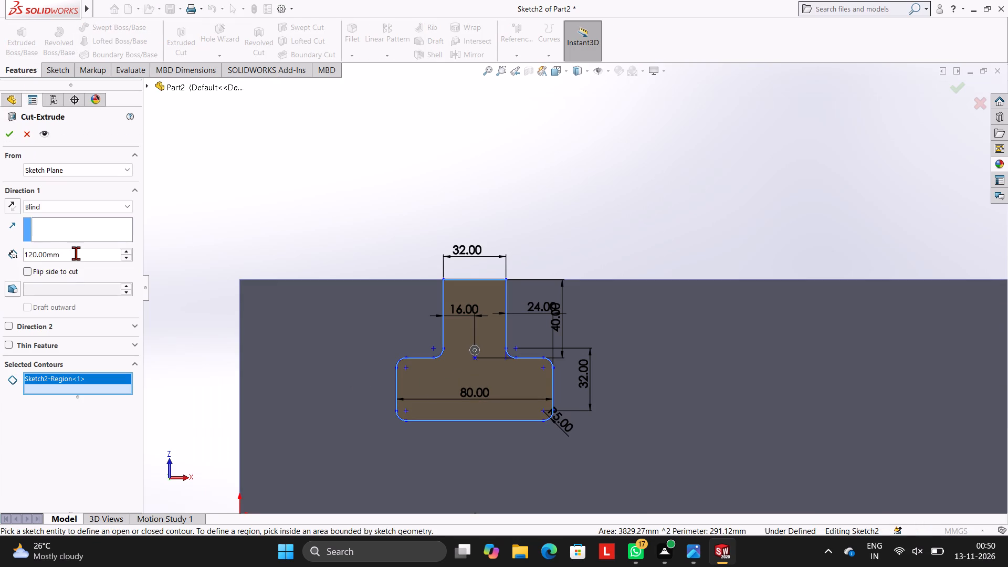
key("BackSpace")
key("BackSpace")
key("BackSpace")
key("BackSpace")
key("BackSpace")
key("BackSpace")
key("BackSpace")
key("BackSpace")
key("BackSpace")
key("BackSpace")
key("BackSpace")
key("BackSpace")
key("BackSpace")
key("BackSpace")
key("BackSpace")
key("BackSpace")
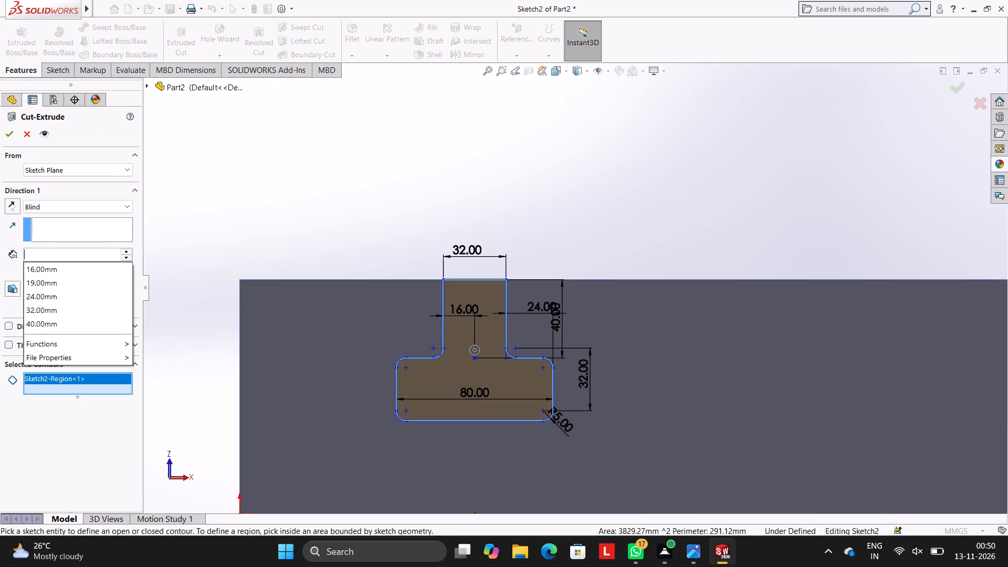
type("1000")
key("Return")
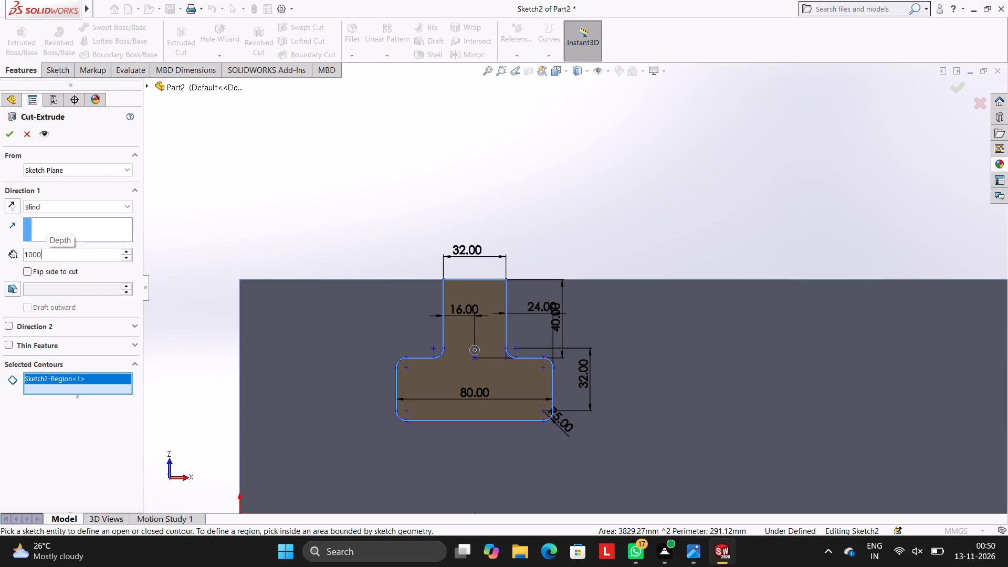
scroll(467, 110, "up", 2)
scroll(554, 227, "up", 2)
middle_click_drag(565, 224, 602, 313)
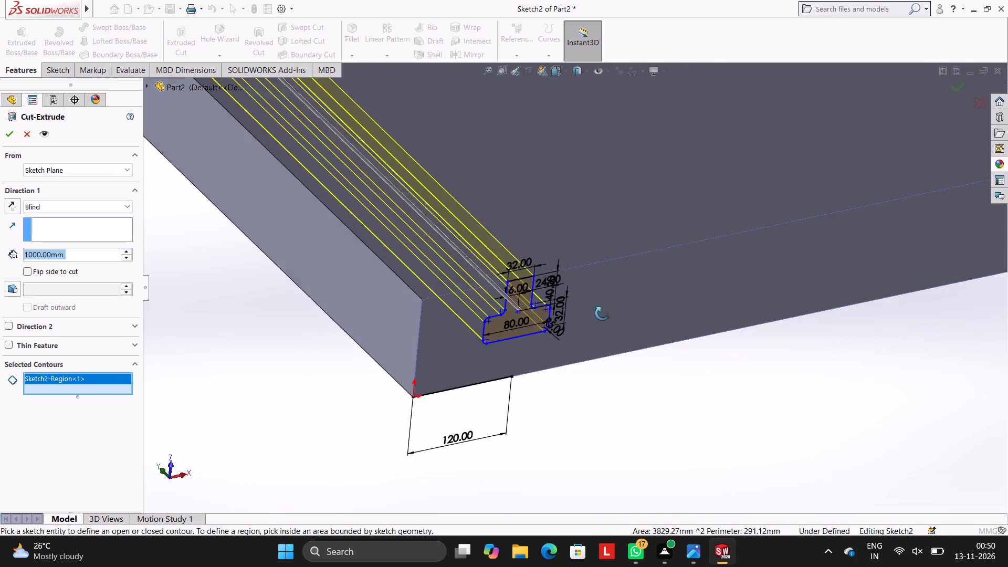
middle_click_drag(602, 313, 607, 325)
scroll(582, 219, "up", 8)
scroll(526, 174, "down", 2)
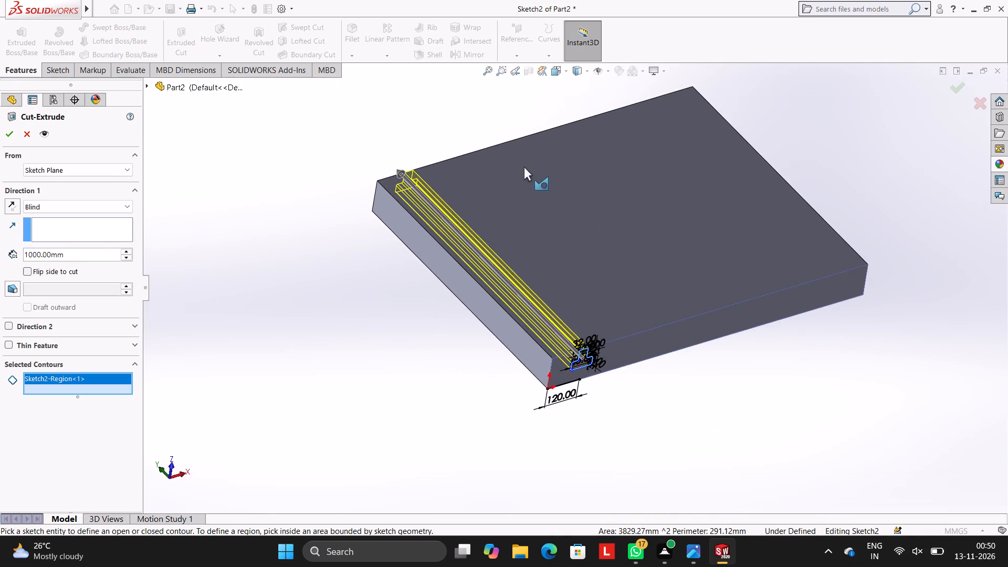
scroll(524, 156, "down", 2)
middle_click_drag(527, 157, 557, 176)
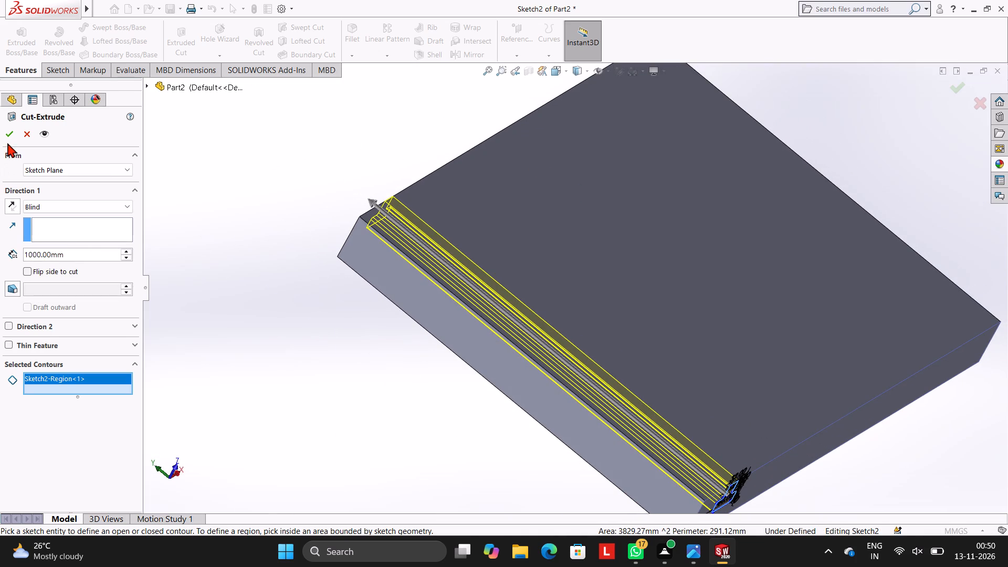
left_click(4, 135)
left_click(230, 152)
Examine the T-slot cut along the block's length and at its open end from several angles.
scroll(470, 270, "up", 1)
middle_click_drag(431, 241, 410, 230)
middle_click_drag(561, 222, 523, 199)
scroll(522, 193, "up", 1)
middle_click_drag(629, 279, 569, 199)
middle_click_drag(551, 257, 628, 236)
scroll(552, 258, "down", 1)
middle_click_drag(610, 236, 596, 262)
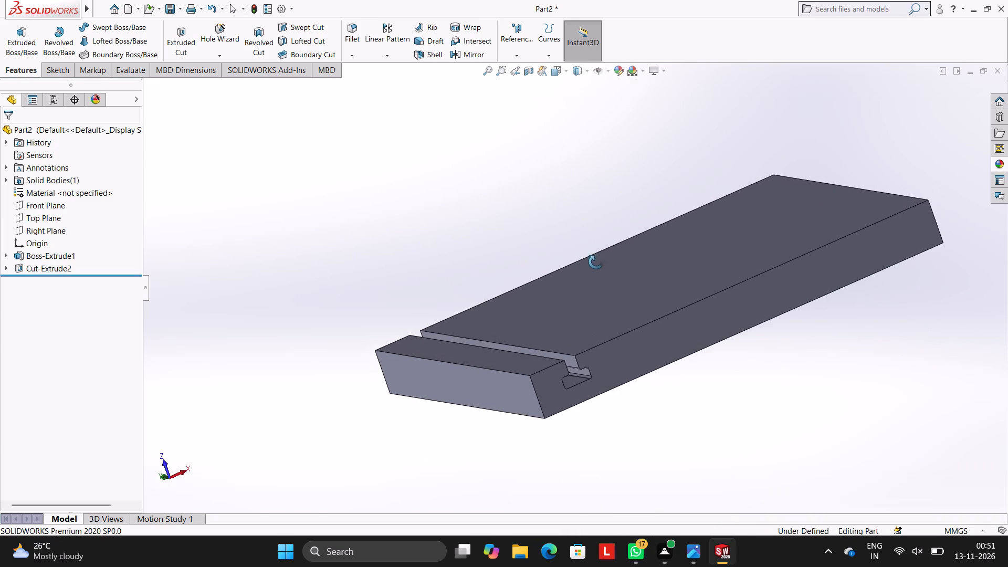
middle_click_drag(596, 262, 595, 260)
scroll(614, 325, "down", 3)
middle_click_drag(613, 330, 585, 319)
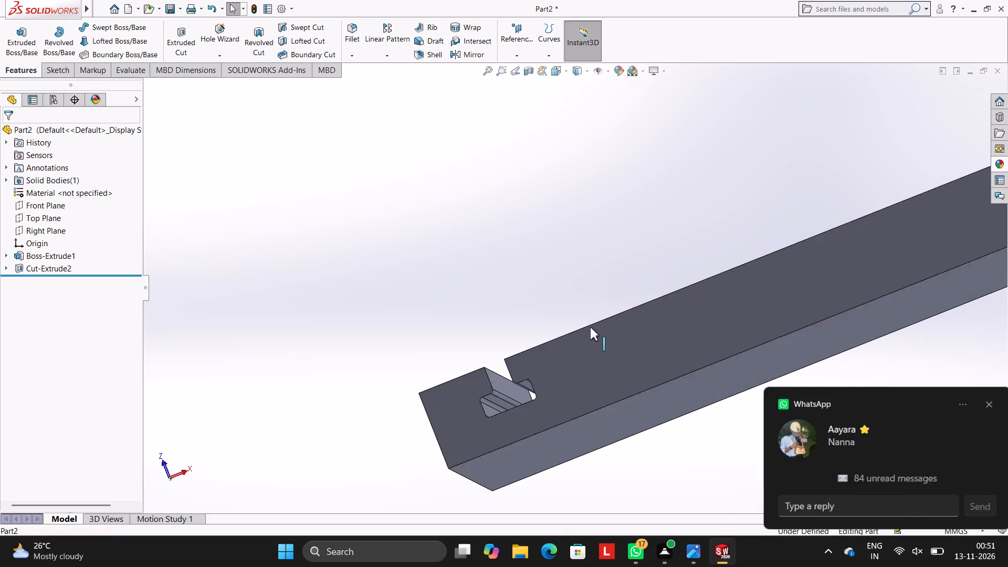
scroll(593, 337, "up", 1)
middle_click_drag(618, 236, 621, 269)
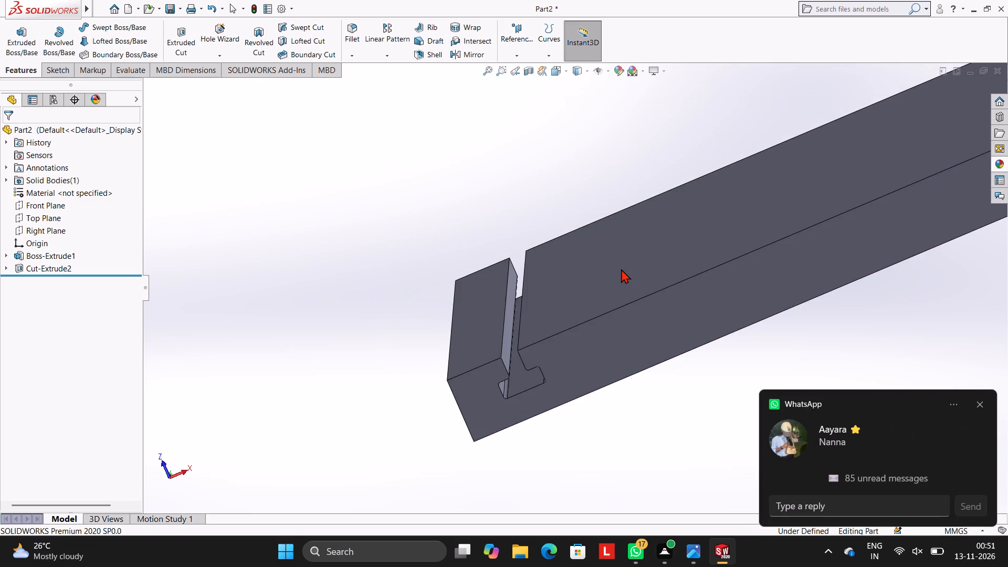
scroll(621, 269, "up", 2)
middle_click_drag(621, 263, 623, 241)
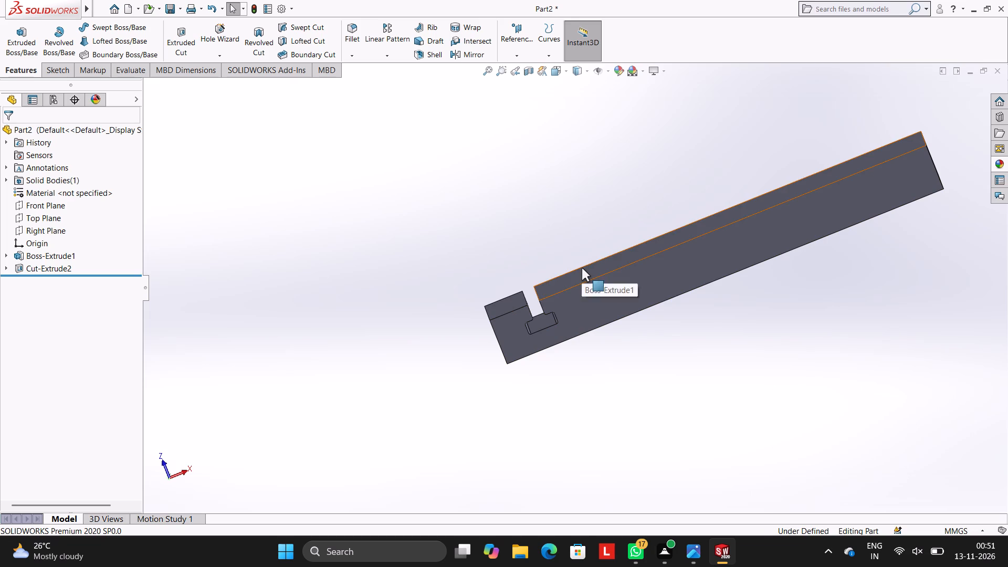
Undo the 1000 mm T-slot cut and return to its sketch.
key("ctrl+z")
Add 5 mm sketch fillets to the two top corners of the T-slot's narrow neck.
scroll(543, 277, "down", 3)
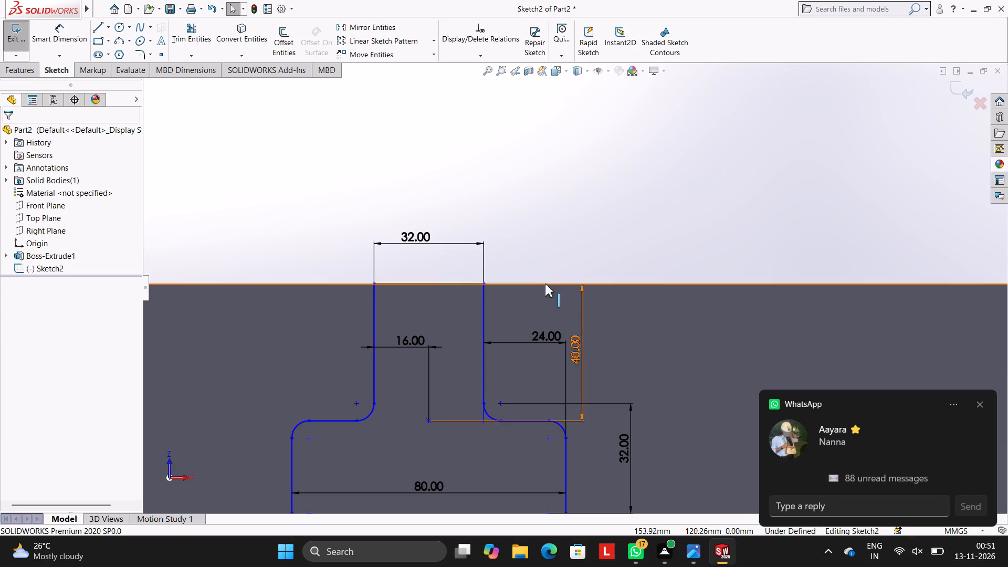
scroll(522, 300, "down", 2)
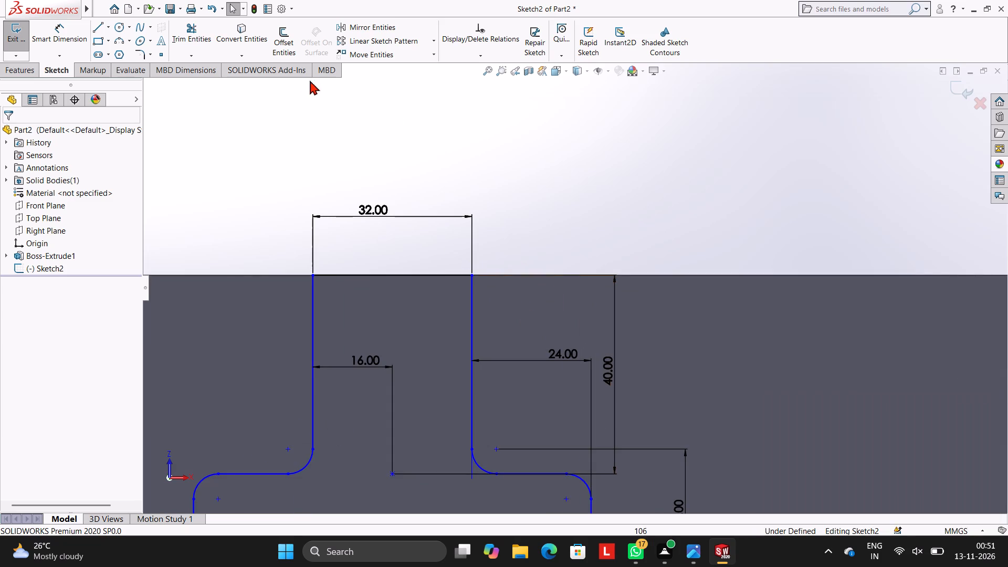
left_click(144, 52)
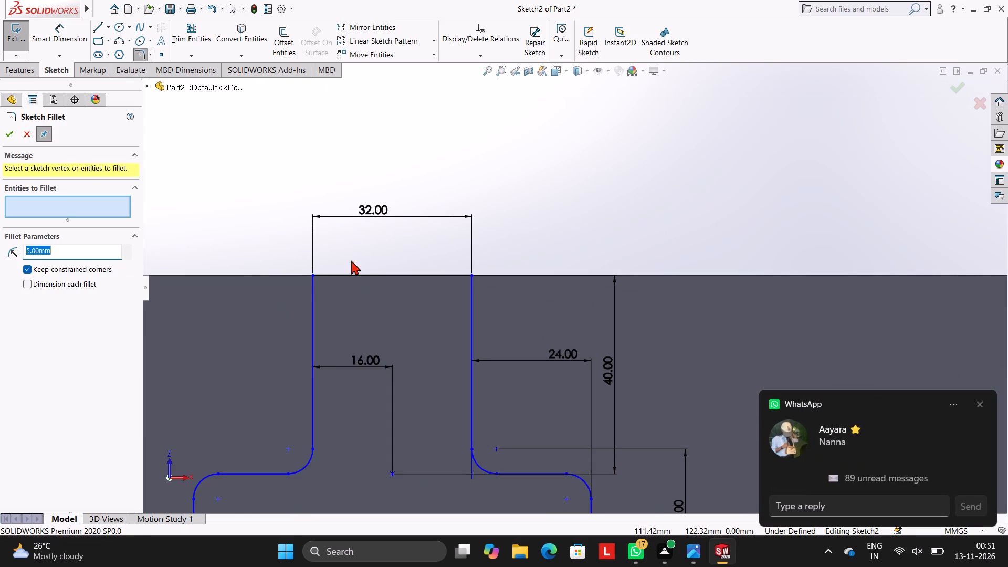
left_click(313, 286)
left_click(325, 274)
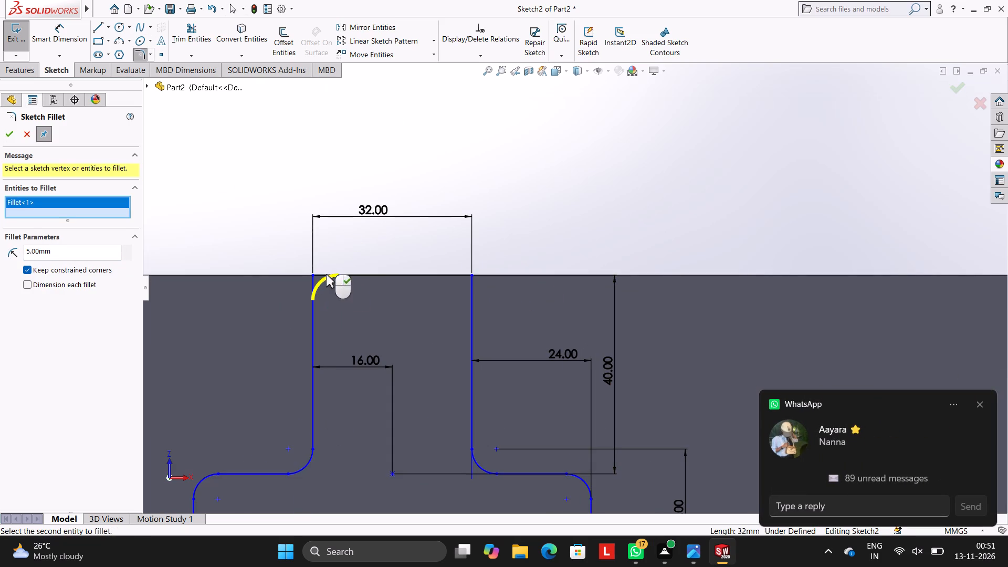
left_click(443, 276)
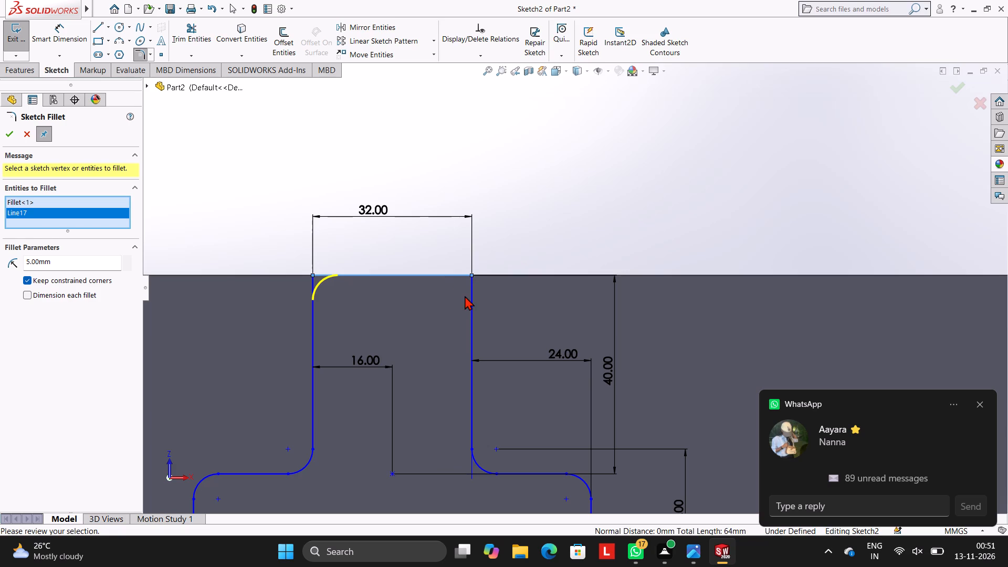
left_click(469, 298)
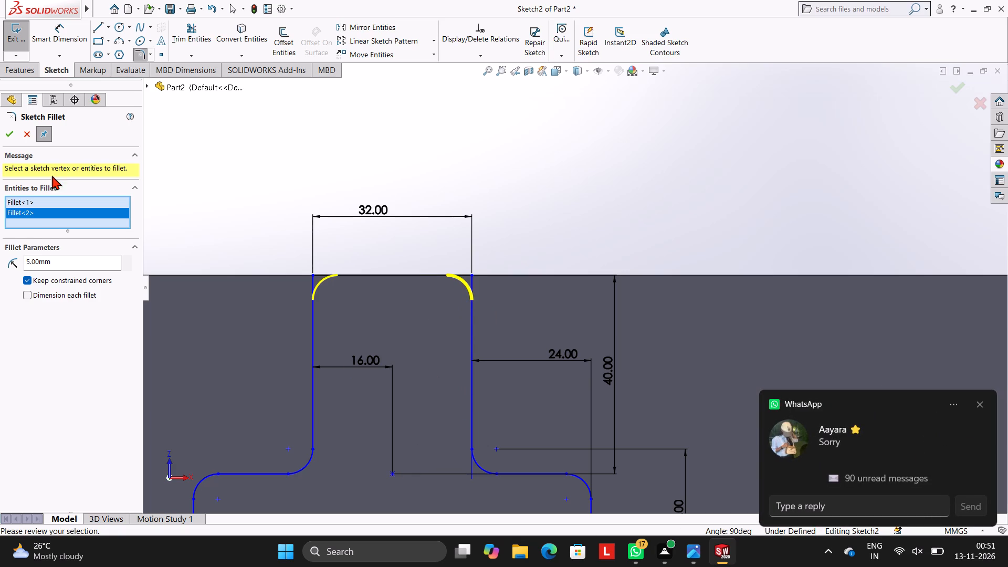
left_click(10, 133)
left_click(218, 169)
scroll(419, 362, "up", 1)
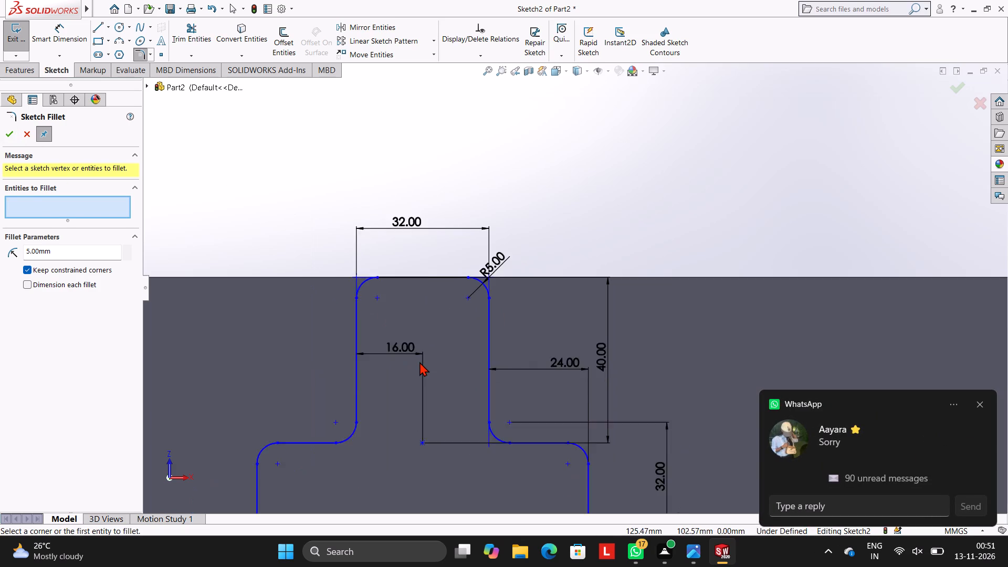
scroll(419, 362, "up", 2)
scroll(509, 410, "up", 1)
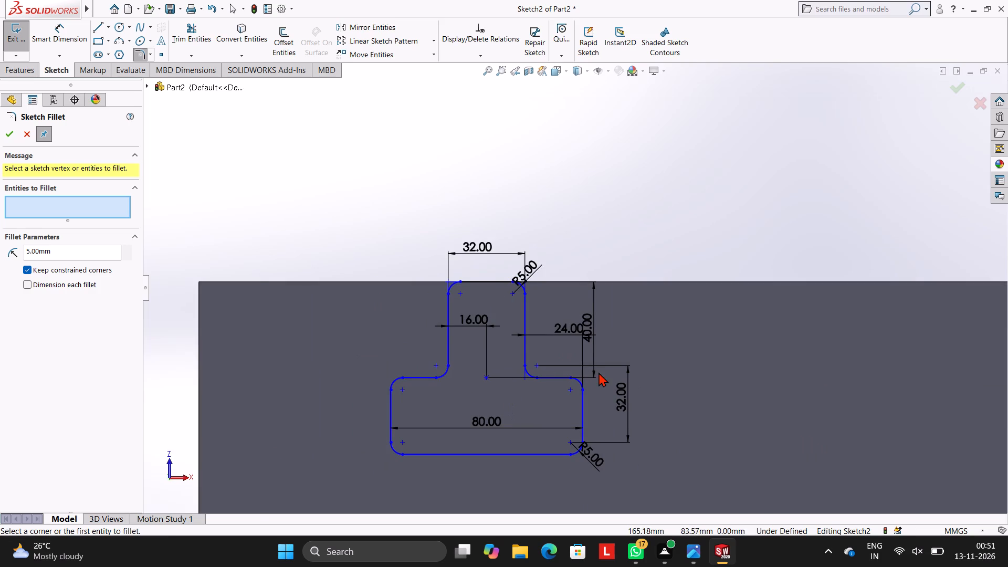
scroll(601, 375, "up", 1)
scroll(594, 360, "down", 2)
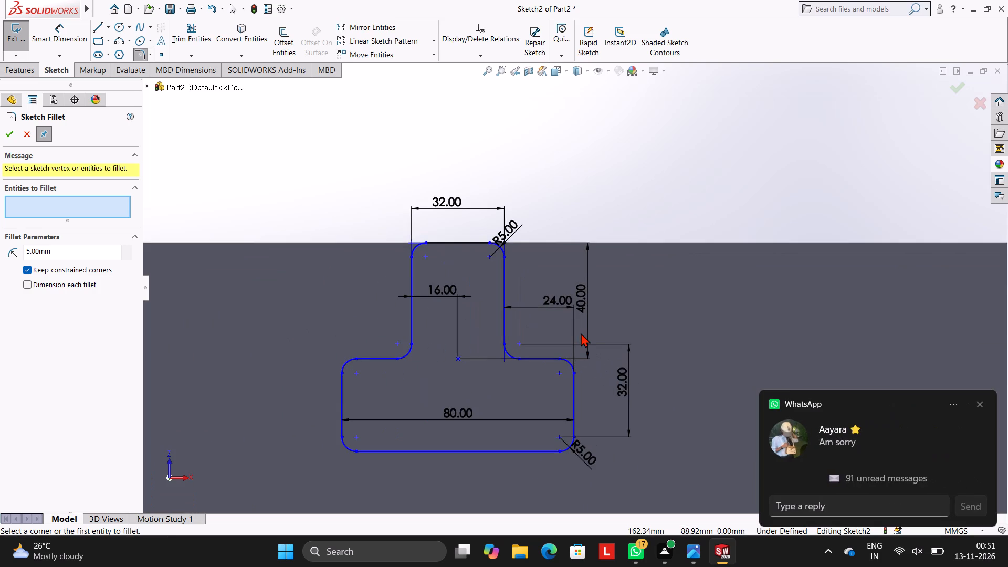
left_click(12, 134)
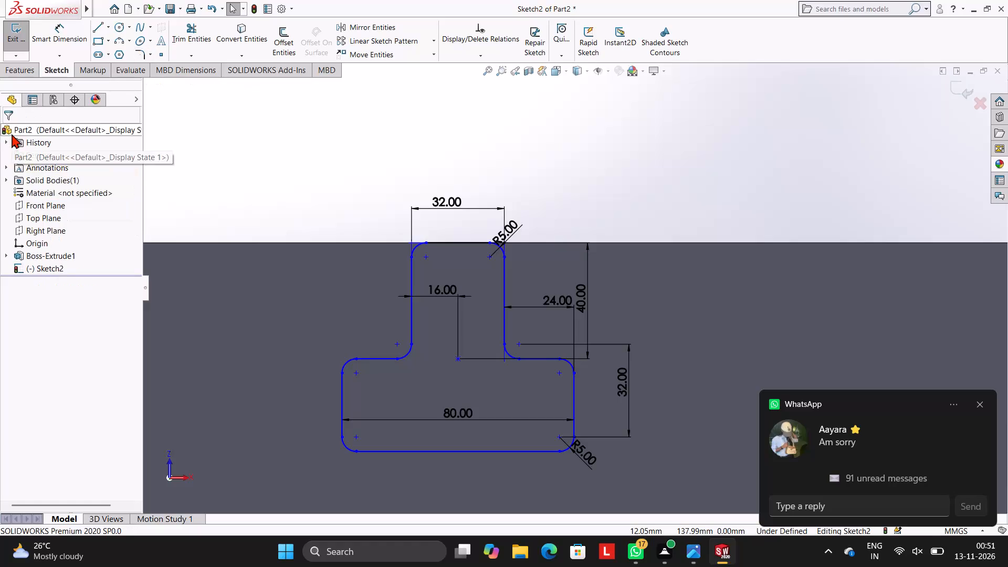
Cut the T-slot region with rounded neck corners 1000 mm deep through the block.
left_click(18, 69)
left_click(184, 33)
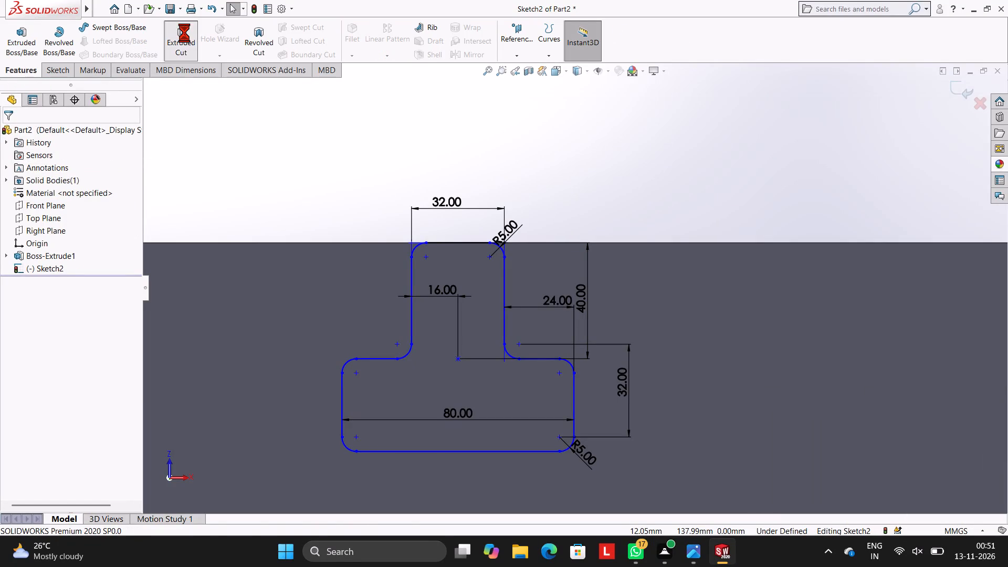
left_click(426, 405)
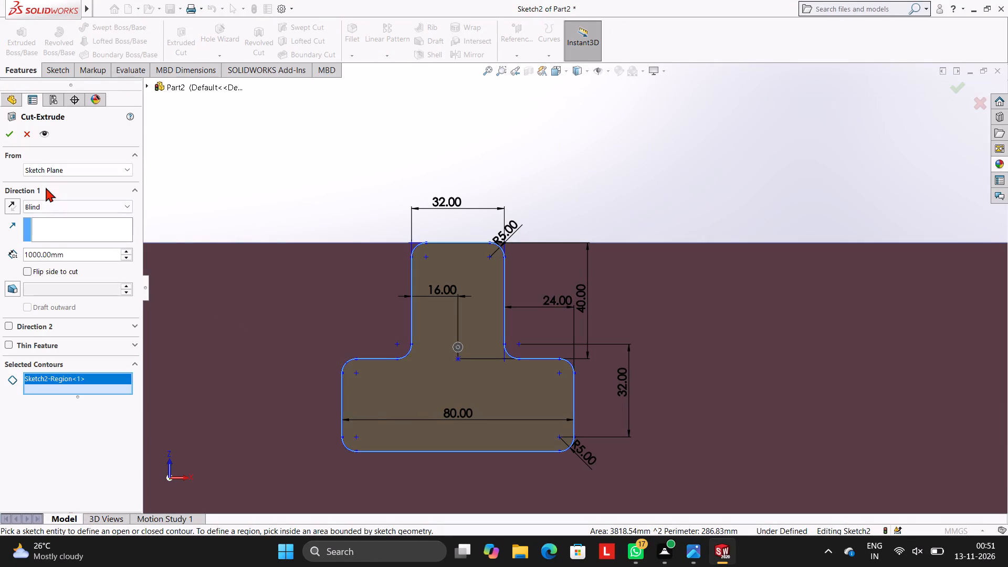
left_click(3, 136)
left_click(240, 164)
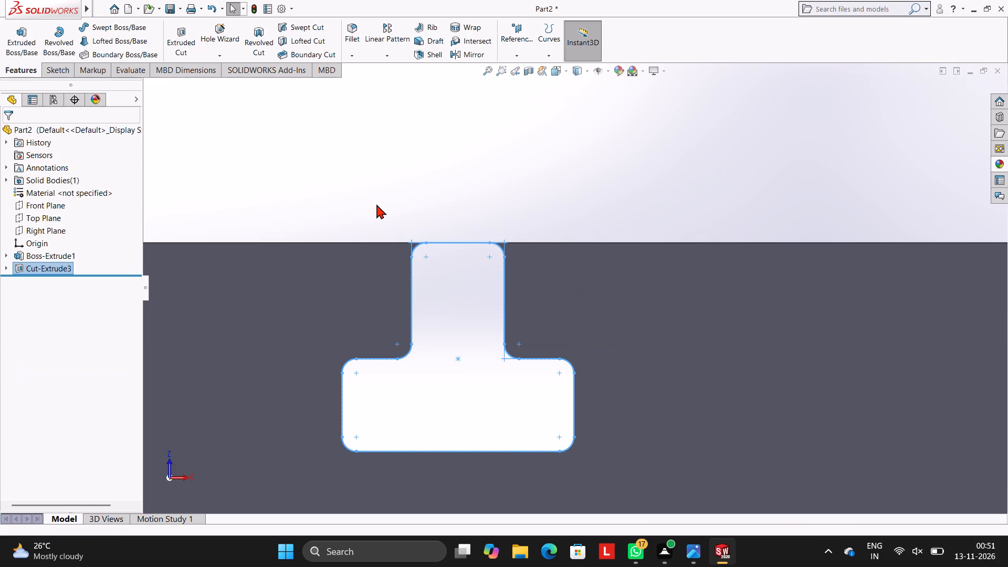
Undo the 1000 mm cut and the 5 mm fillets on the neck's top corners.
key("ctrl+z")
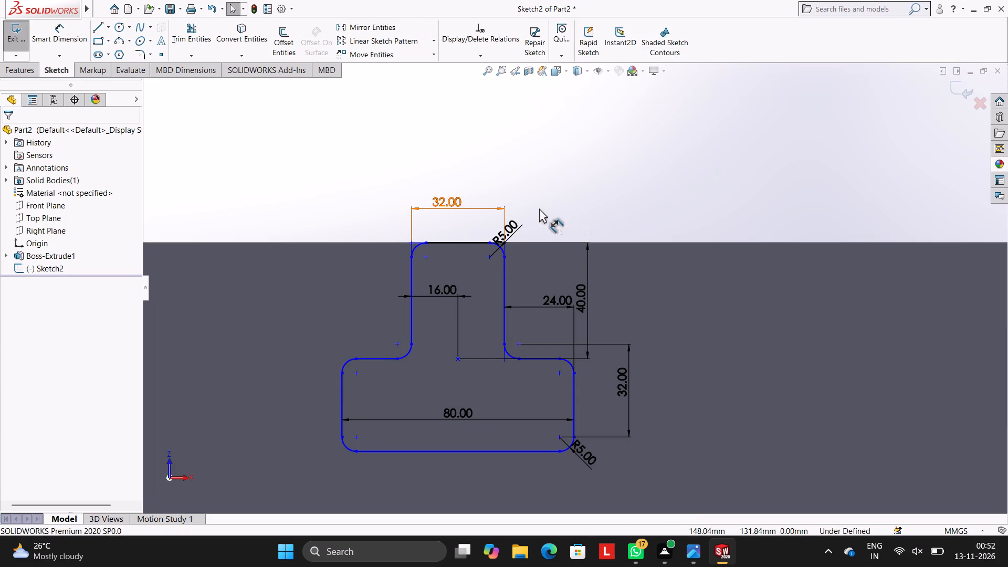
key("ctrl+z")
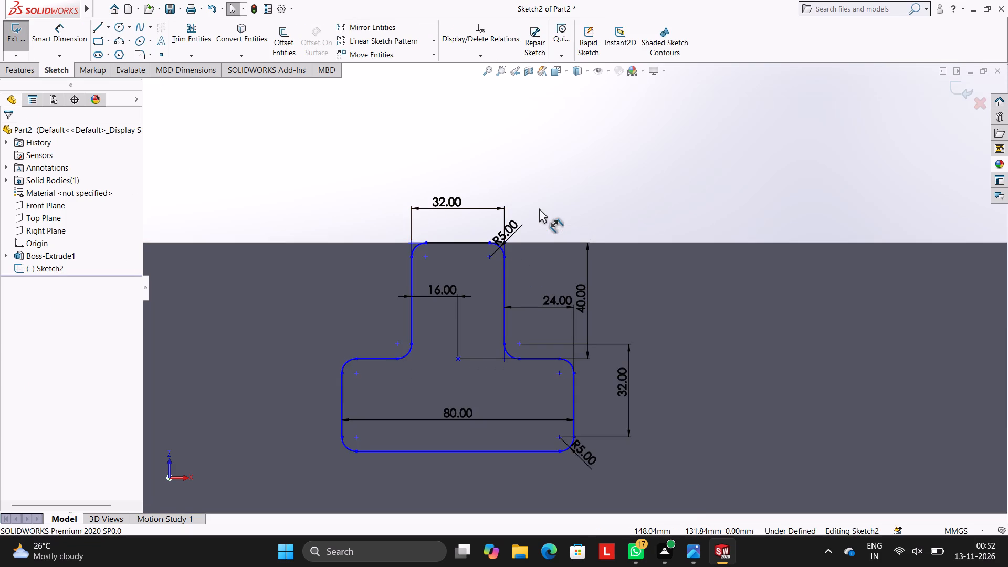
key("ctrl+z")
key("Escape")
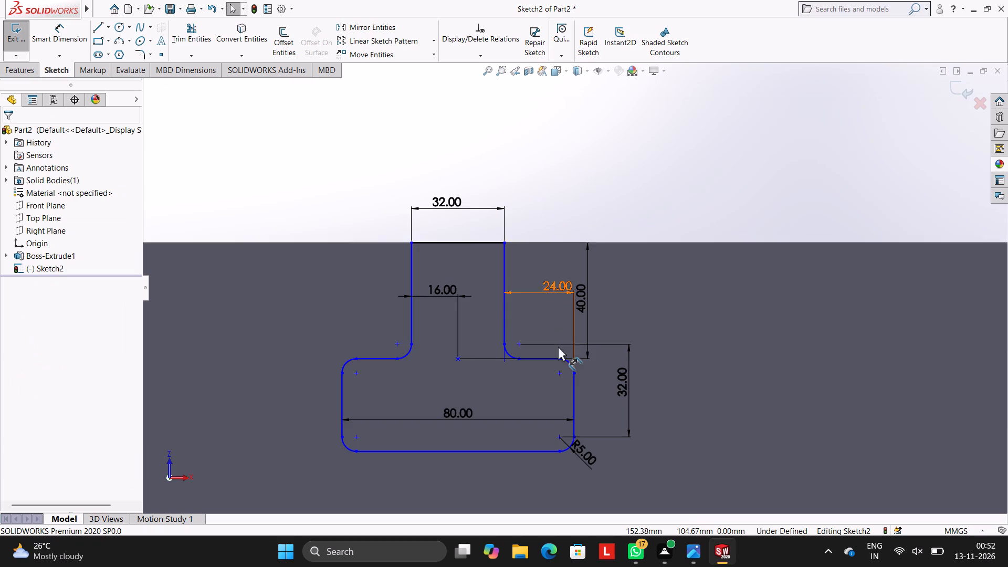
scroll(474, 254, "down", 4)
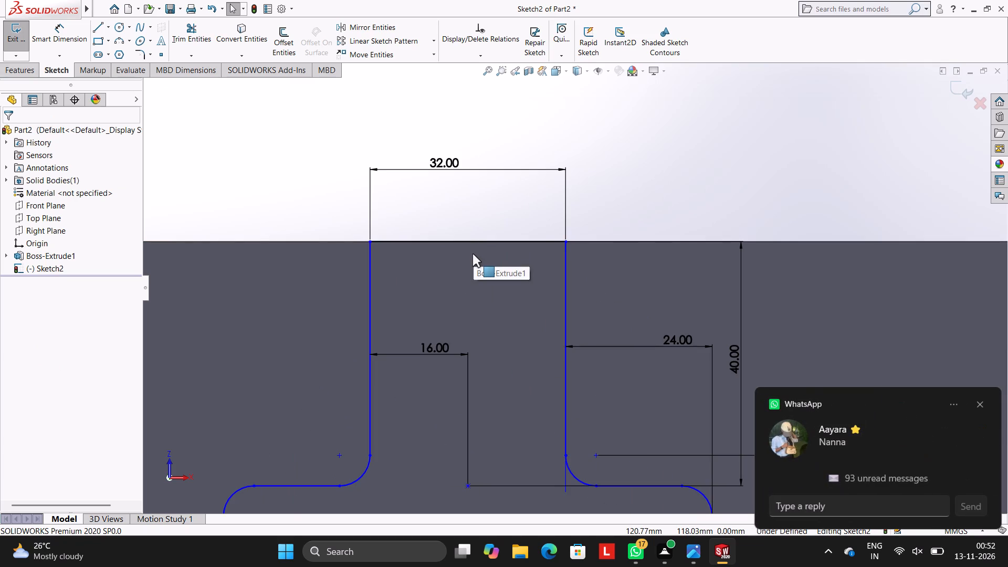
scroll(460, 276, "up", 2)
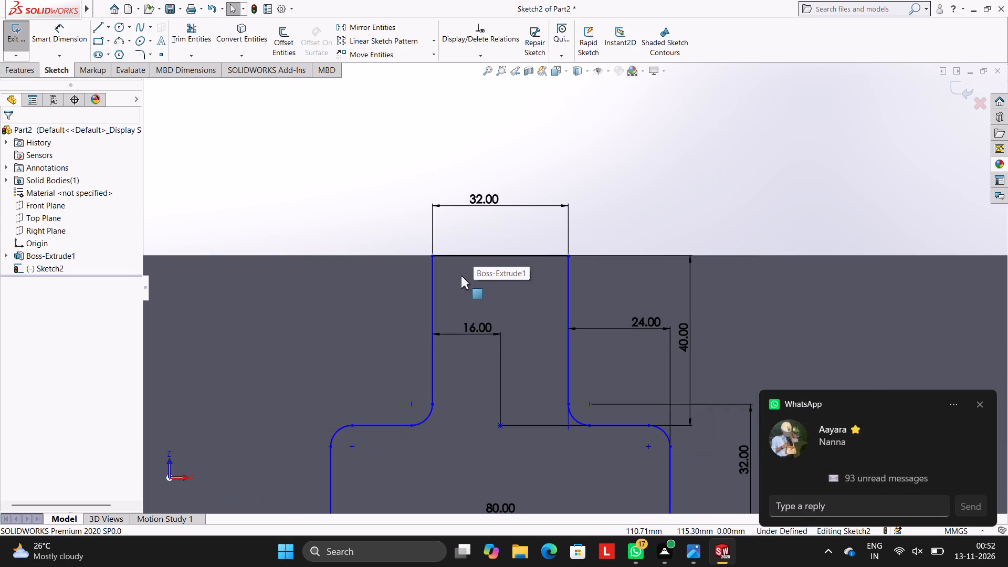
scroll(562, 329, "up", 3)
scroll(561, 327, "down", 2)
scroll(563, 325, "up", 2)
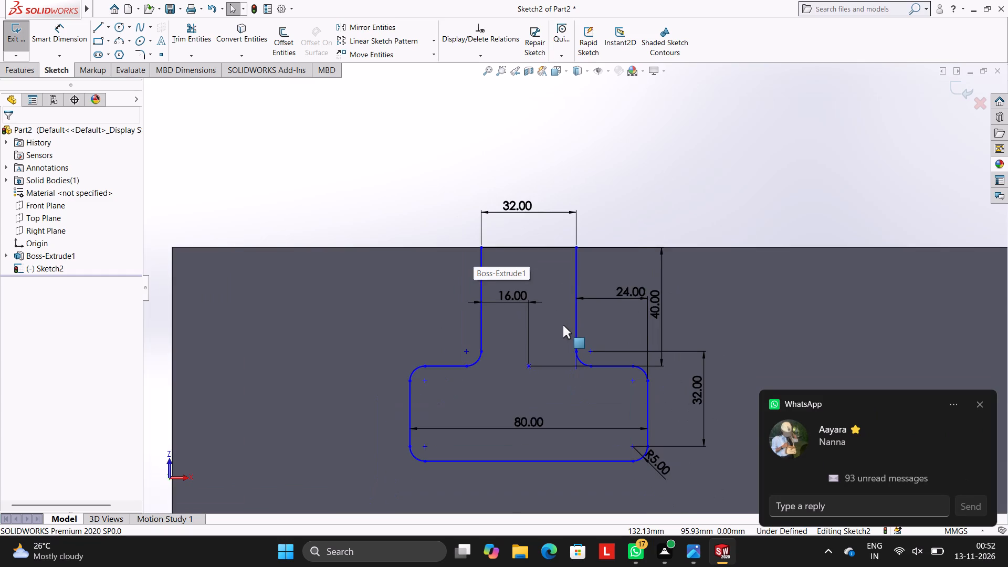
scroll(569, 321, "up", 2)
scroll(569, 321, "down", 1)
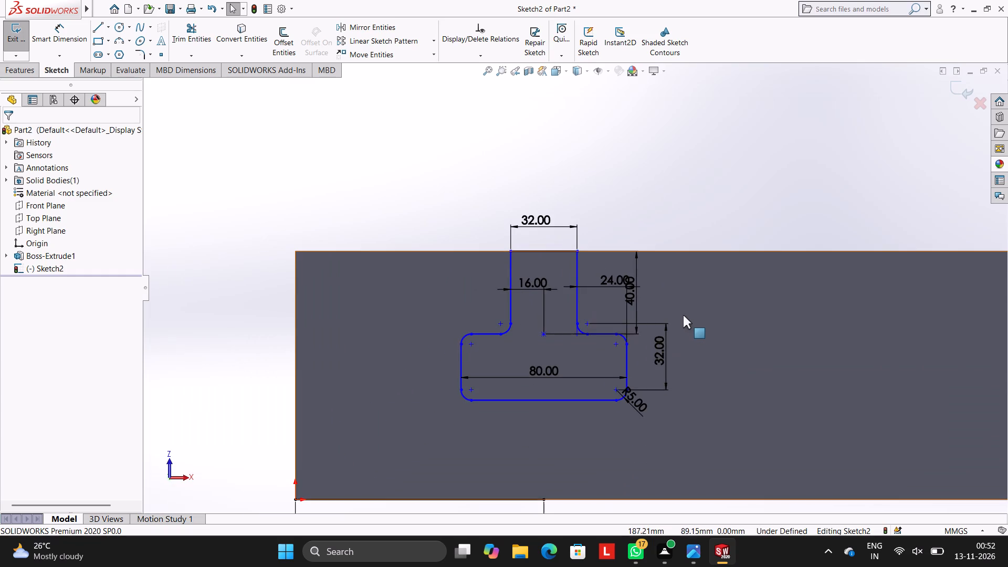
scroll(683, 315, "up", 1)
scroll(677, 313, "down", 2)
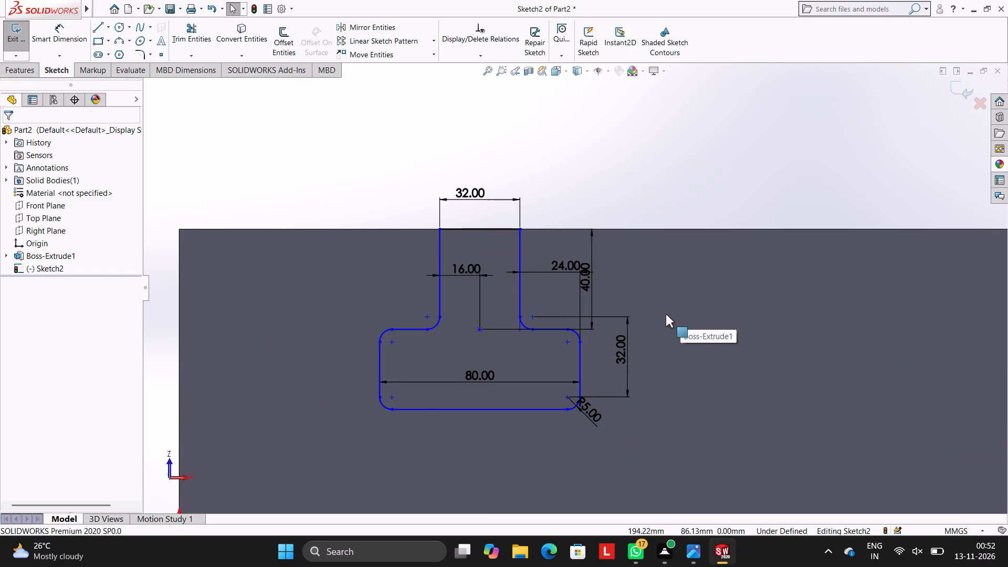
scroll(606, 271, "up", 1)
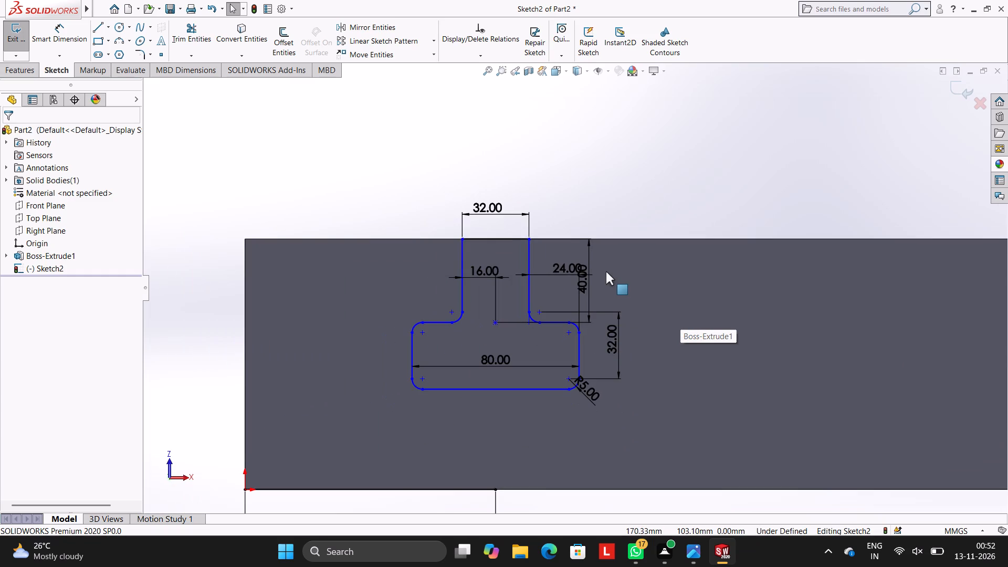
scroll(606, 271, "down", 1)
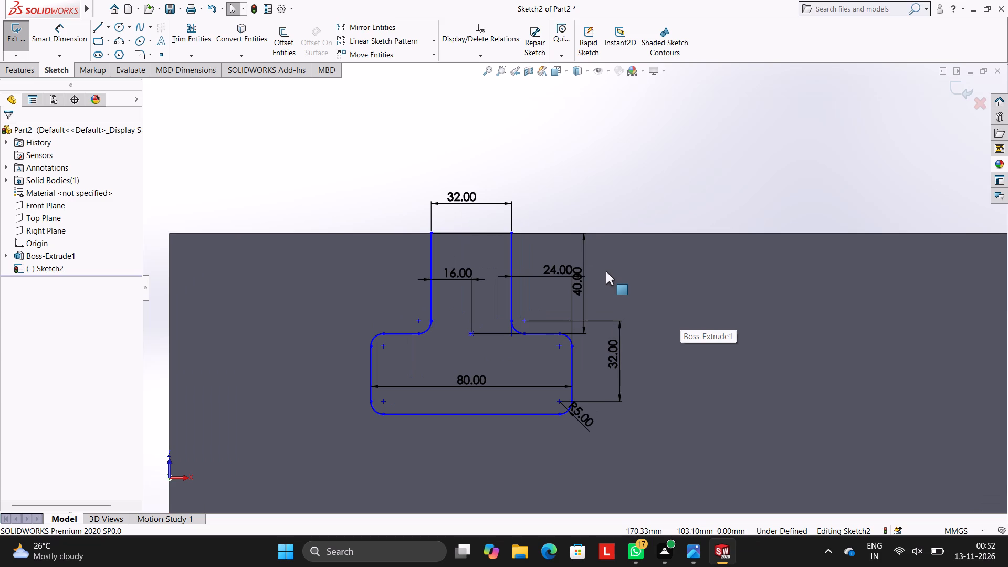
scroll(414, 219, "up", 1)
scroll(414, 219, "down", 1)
Sketch a 104 mm horizontal line along the block's top edge, from its upper-left corner to the neck's top-left corner.
left_click(96, 29)
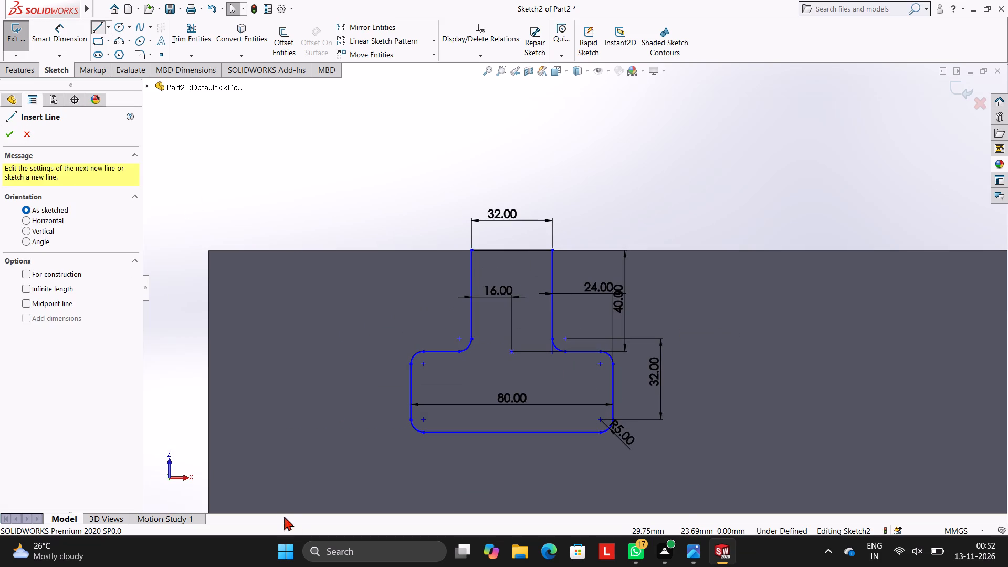
left_click(208, 251)
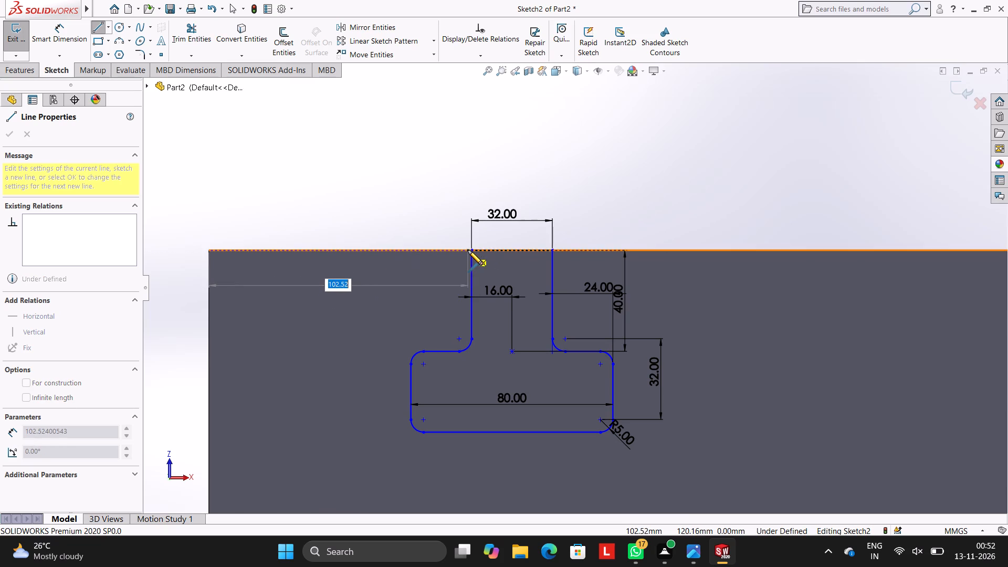
left_click(470, 250)
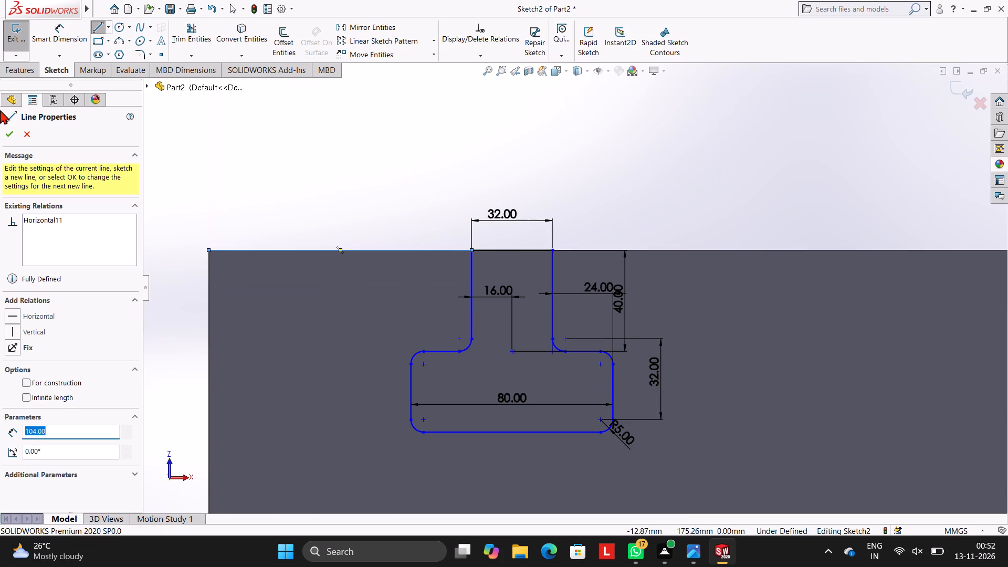
key("Escape")
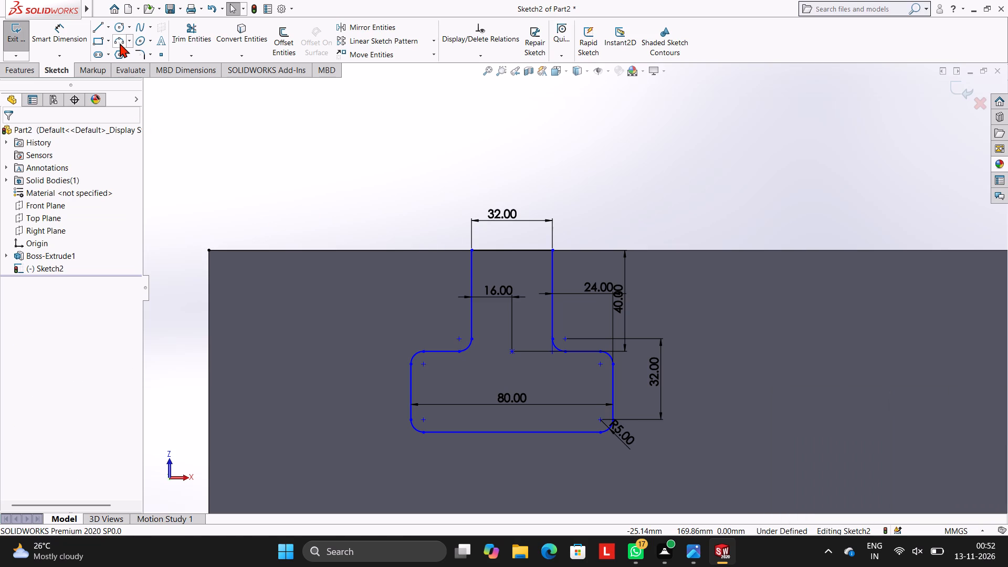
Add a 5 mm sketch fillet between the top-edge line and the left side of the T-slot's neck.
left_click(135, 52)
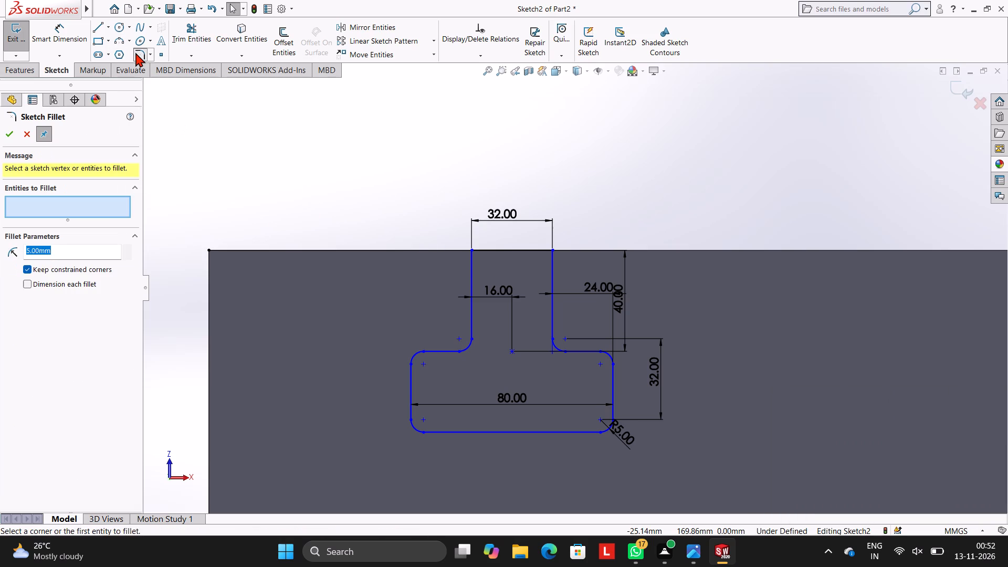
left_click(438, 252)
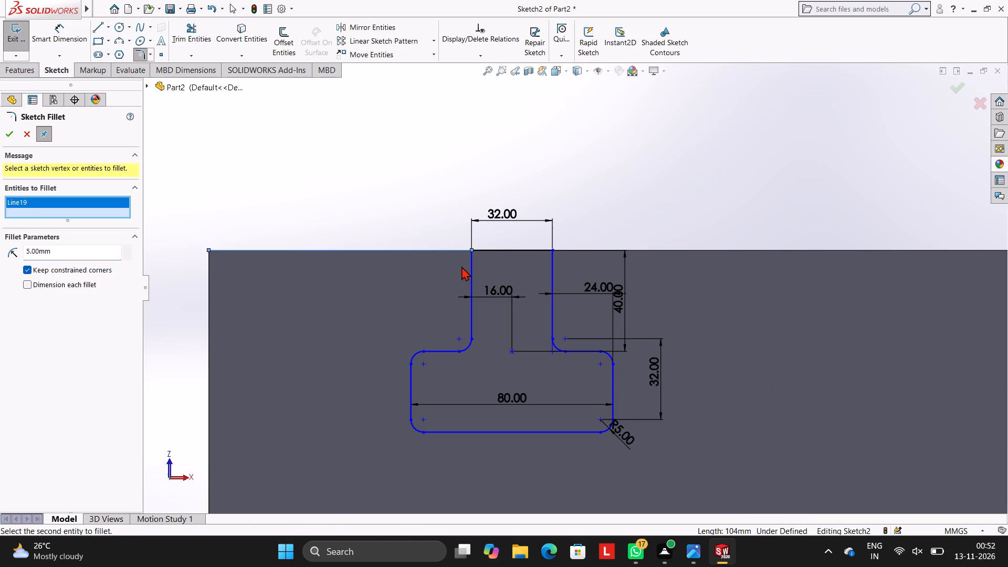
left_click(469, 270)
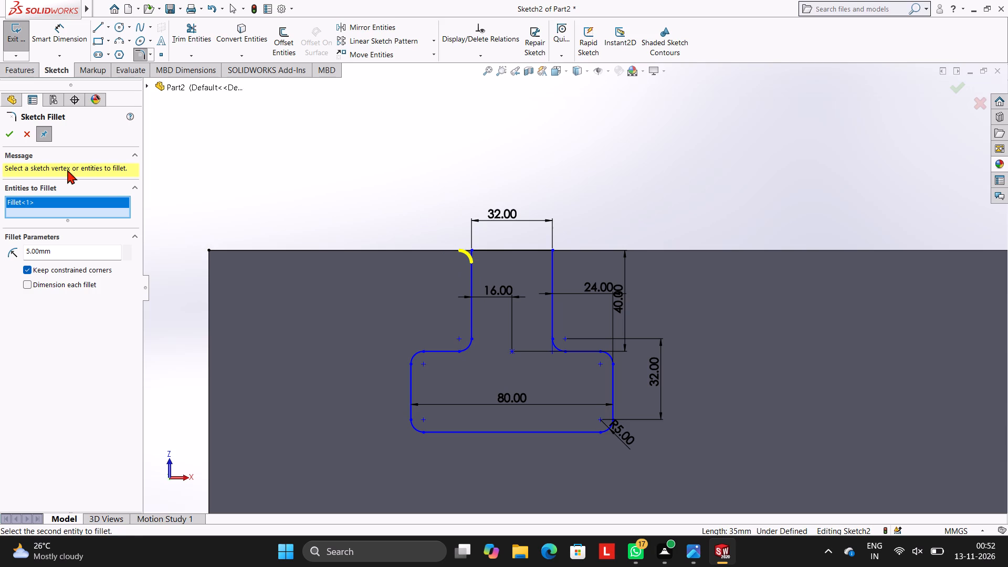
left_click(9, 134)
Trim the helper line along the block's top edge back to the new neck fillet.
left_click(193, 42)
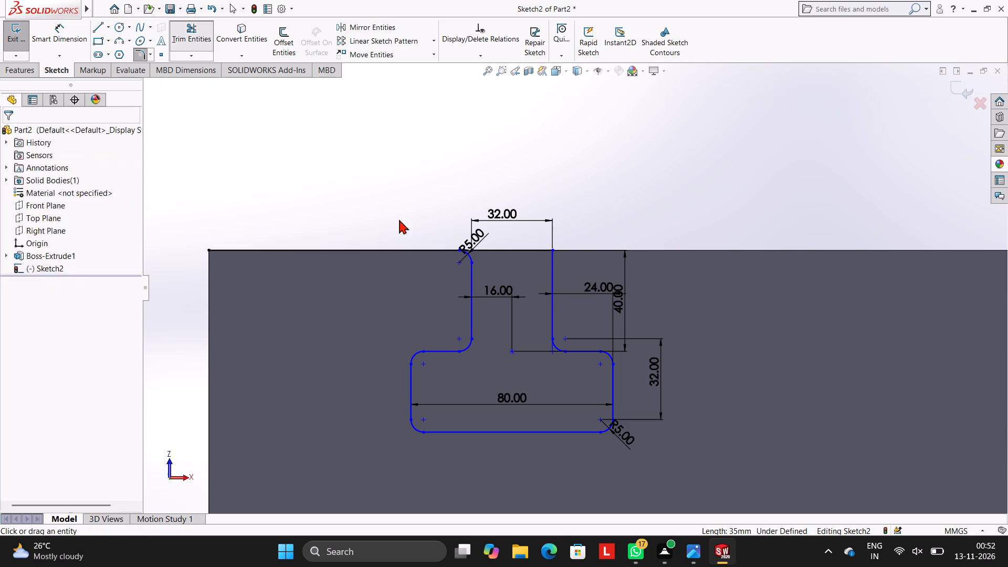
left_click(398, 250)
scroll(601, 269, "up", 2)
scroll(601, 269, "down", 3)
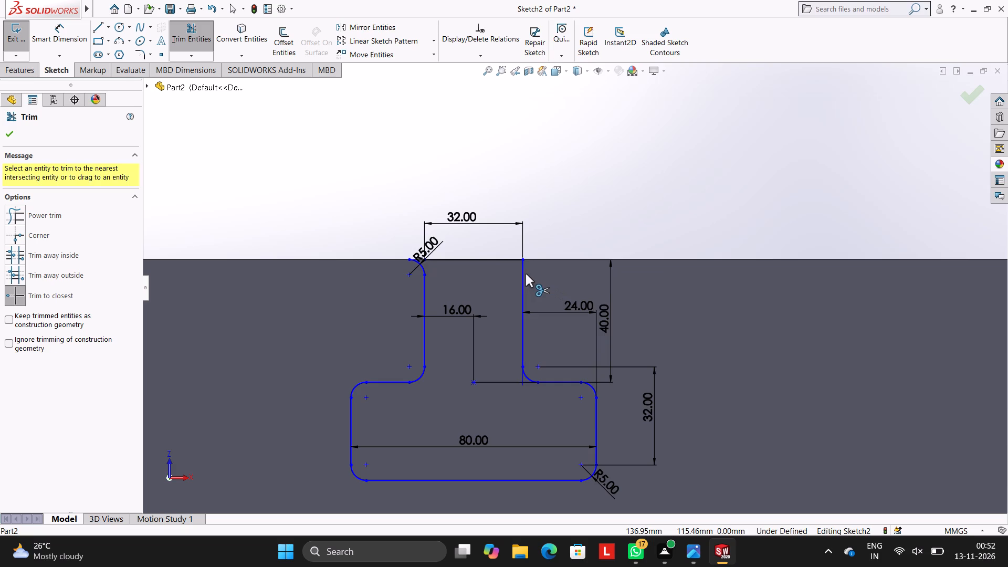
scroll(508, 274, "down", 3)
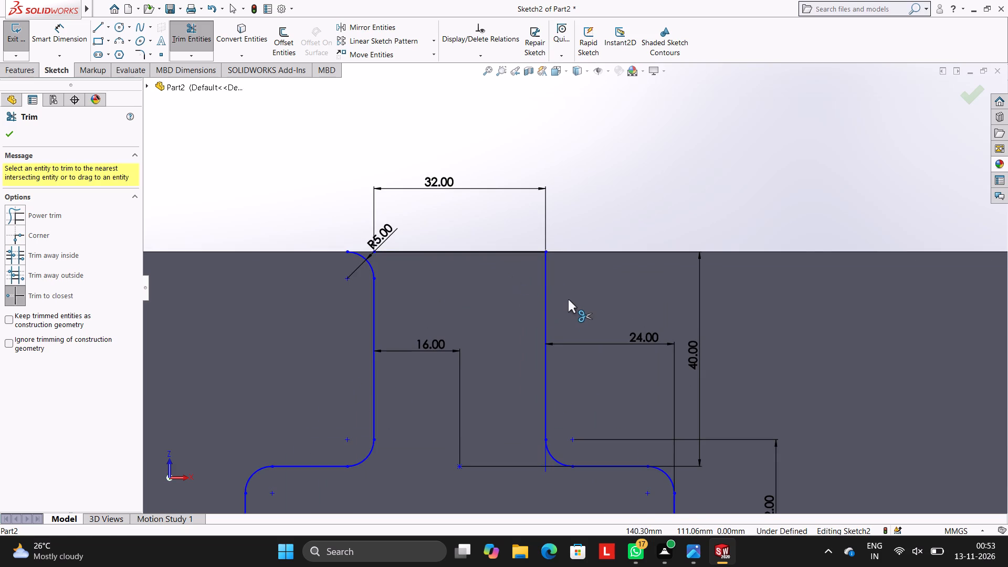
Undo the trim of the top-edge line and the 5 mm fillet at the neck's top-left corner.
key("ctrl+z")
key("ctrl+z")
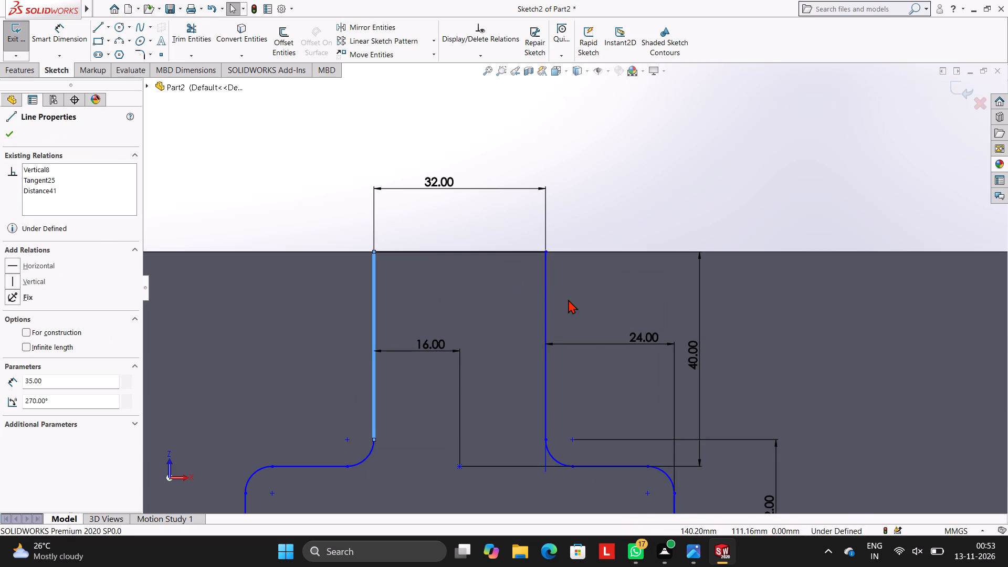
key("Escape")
Cut the T-slot region 1000 mm deep through the block, keeping the neck's top corners square.
scroll(624, 370, "up", 3)
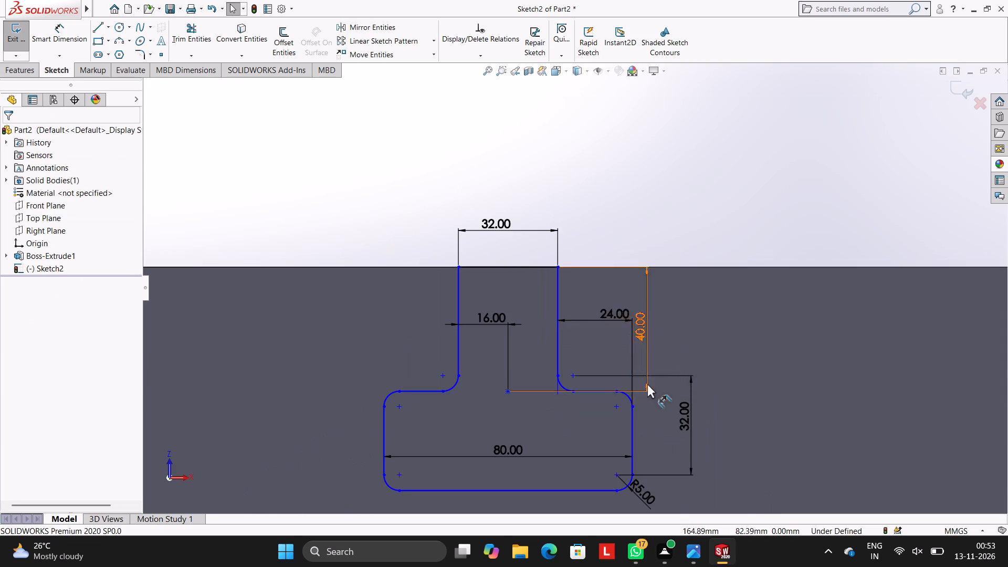
scroll(647, 384, "up", 2)
scroll(647, 384, "down", 1)
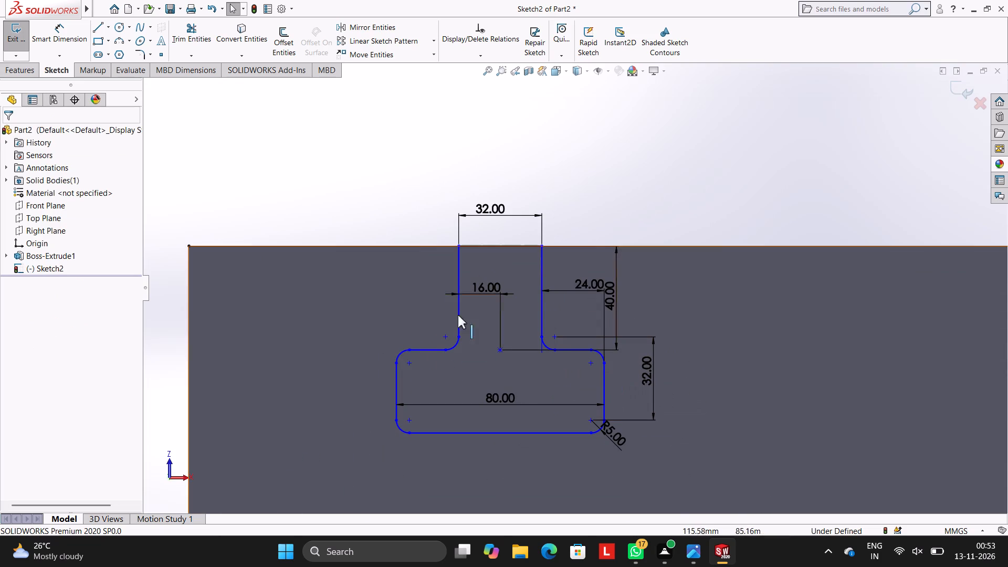
left_click(30, 74)
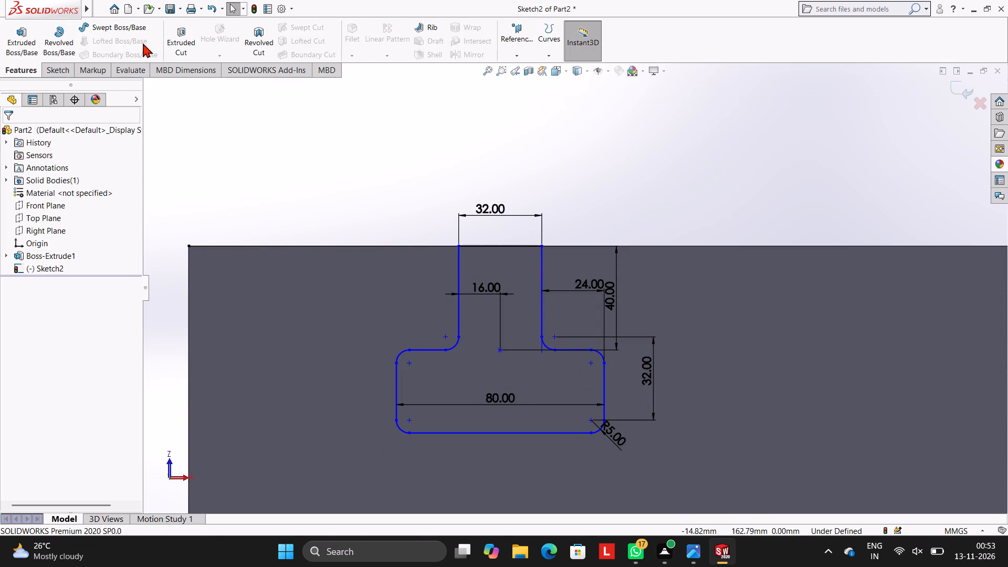
left_click(175, 32)
left_click(456, 373)
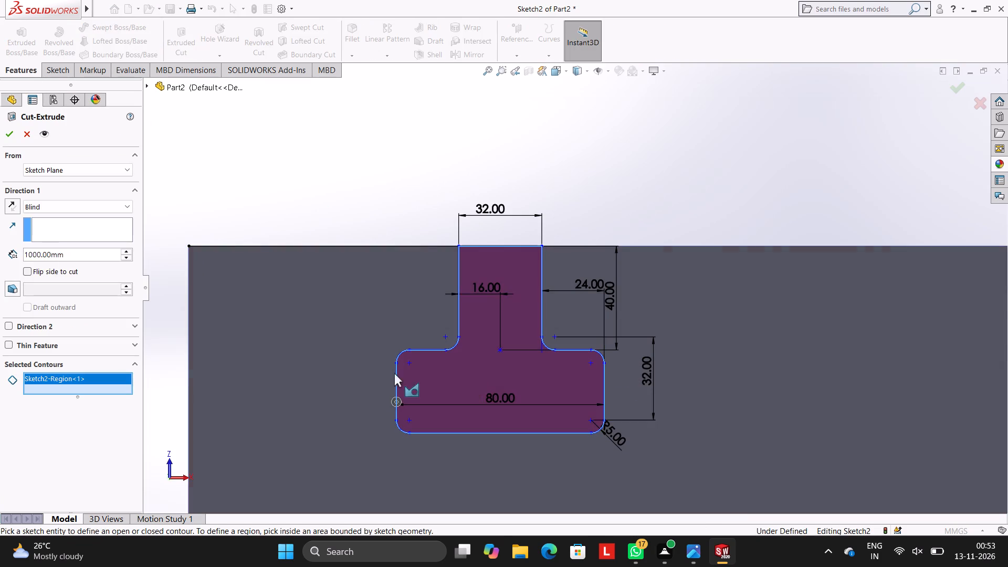
left_click(8, 130)
left_click(309, 178)
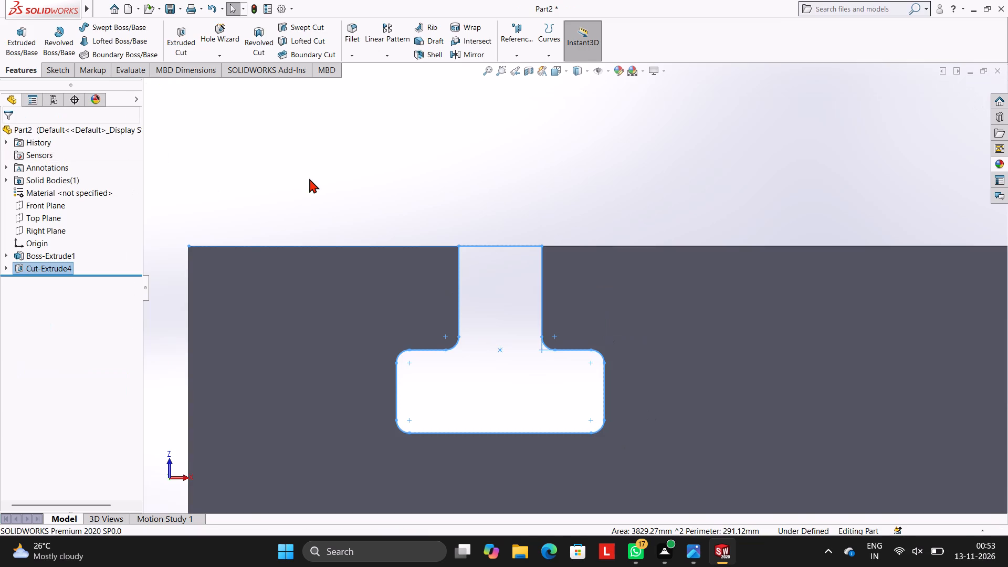
Start a new sketch on the block's end face that shows the T-slot opening.
scroll(334, 203, "up", 2)
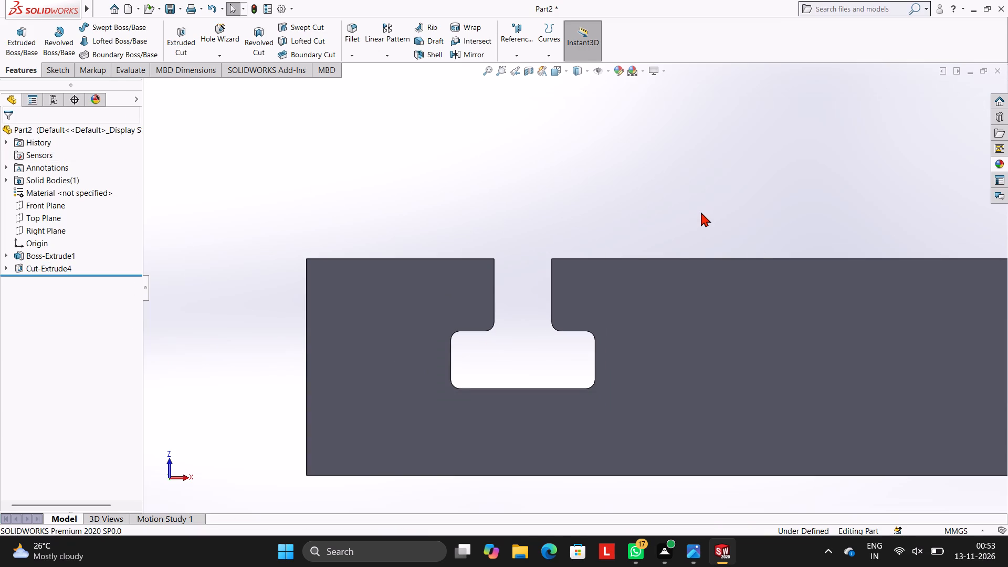
scroll(742, 216, "up", 7)
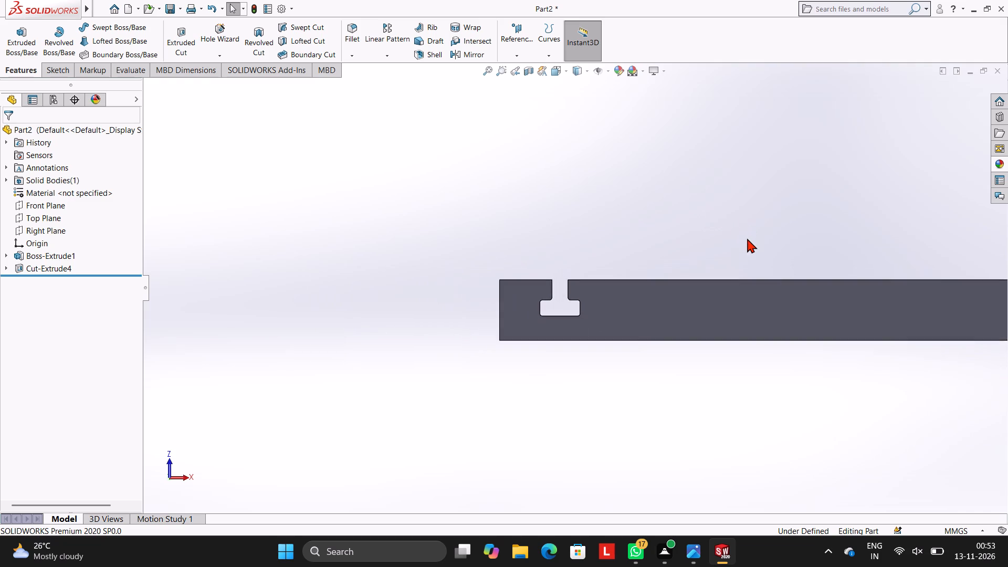
scroll(747, 238, "up", 6)
scroll(751, 251, "down", 2)
scroll(619, 313, "down", 2)
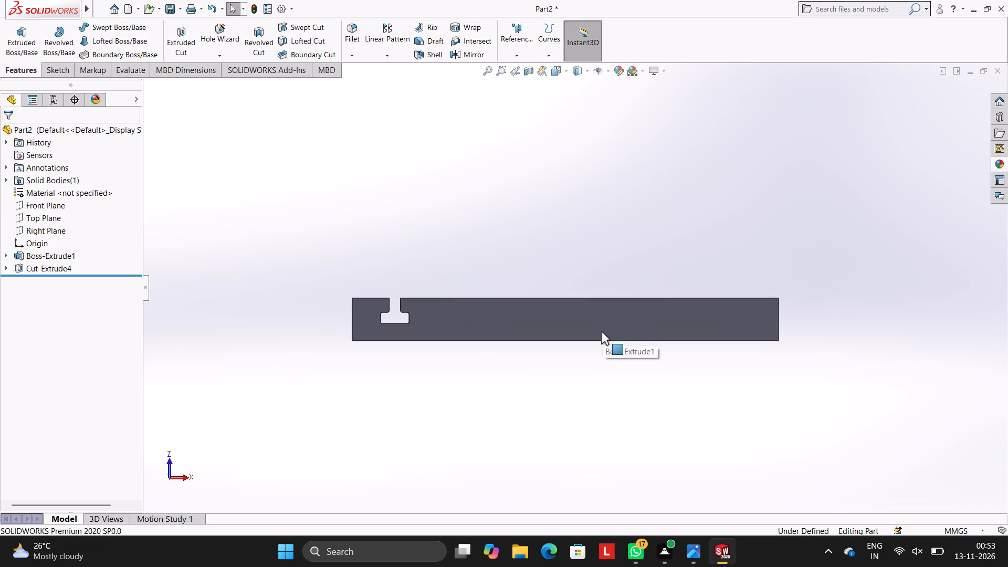
scroll(572, 341, "up", 1)
scroll(572, 341, "down", 1)
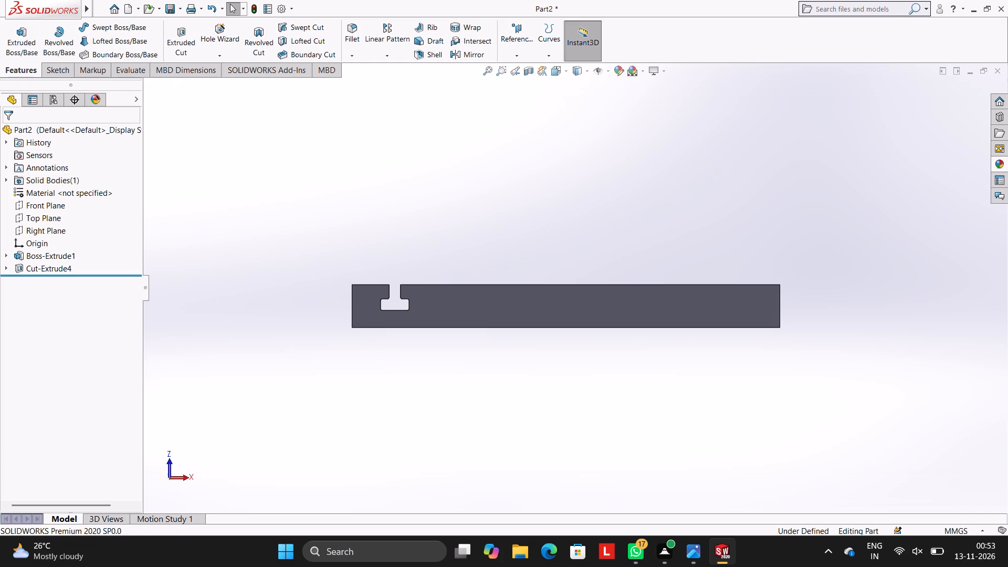
left_click(55, 70)
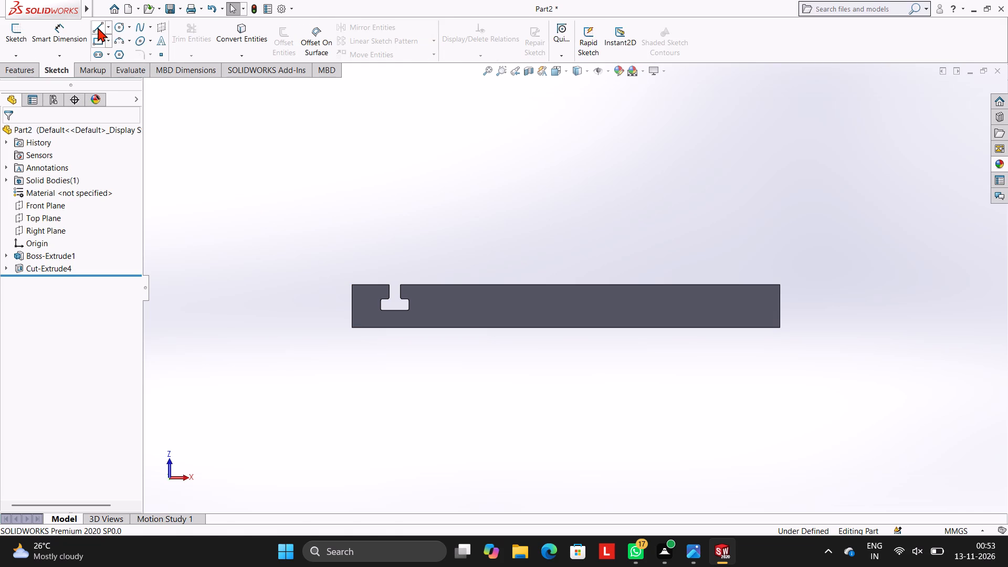
left_click(98, 27)
left_click(9, 132)
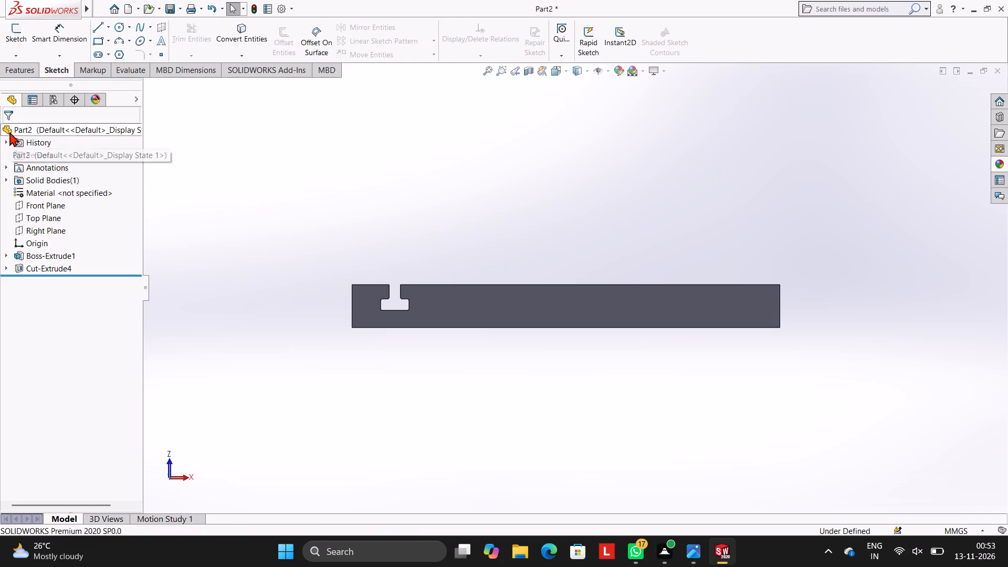
left_click(467, 311)
left_click(513, 281)
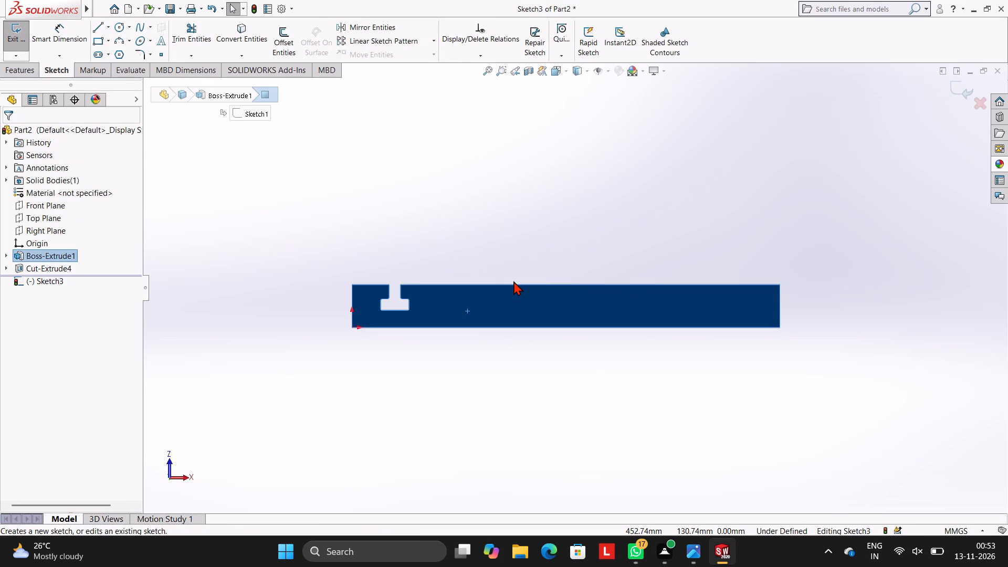
Draw a 160 mm horizontal line from the midpoint of the T-slot's bottom edge toward the block's long side.
scroll(639, 262, "up", 1)
scroll(639, 262, "down", 1)
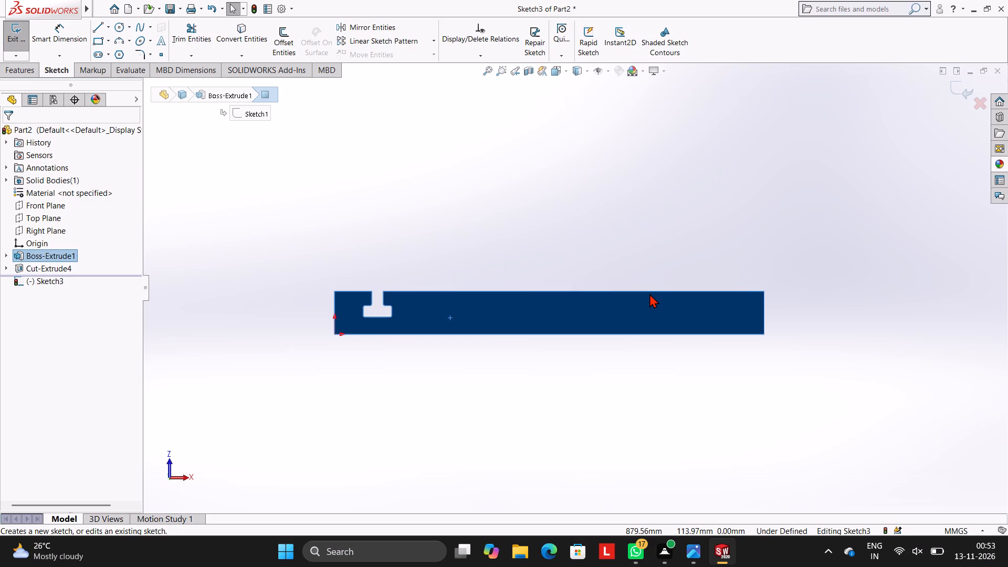
scroll(649, 293, "up", 1)
scroll(649, 293, "down", 2)
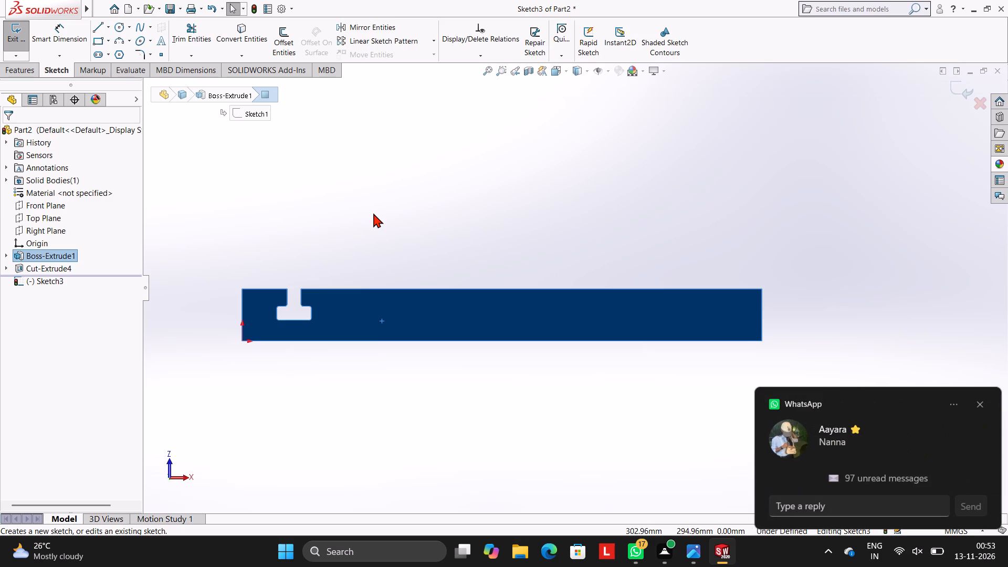
left_click(101, 25)
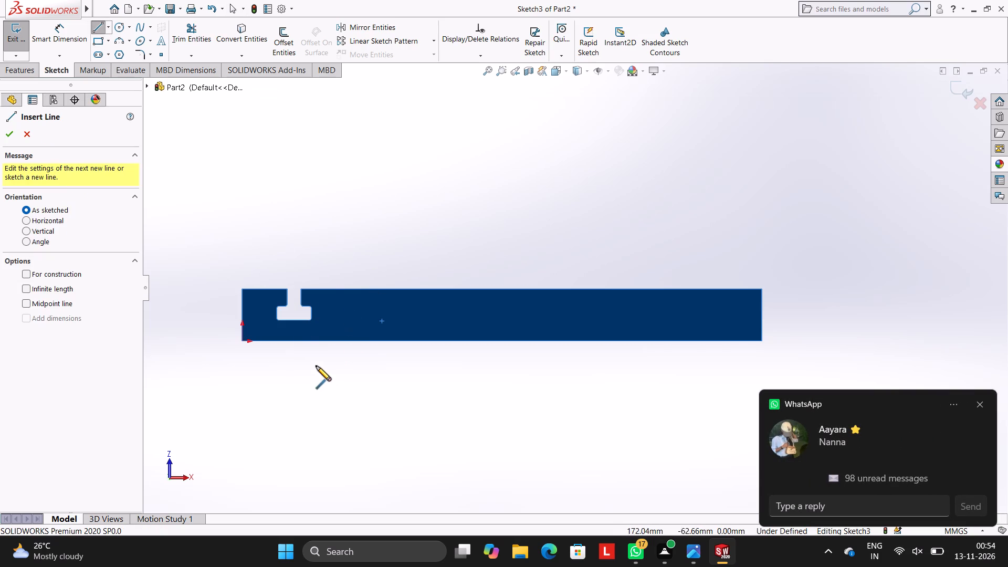
left_click(294, 321)
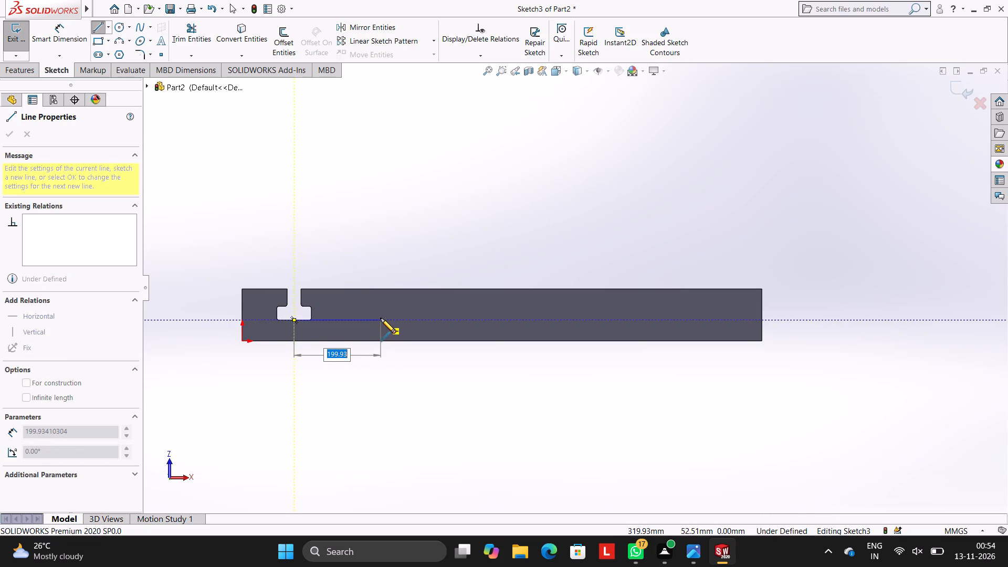
type("16")
key("0")
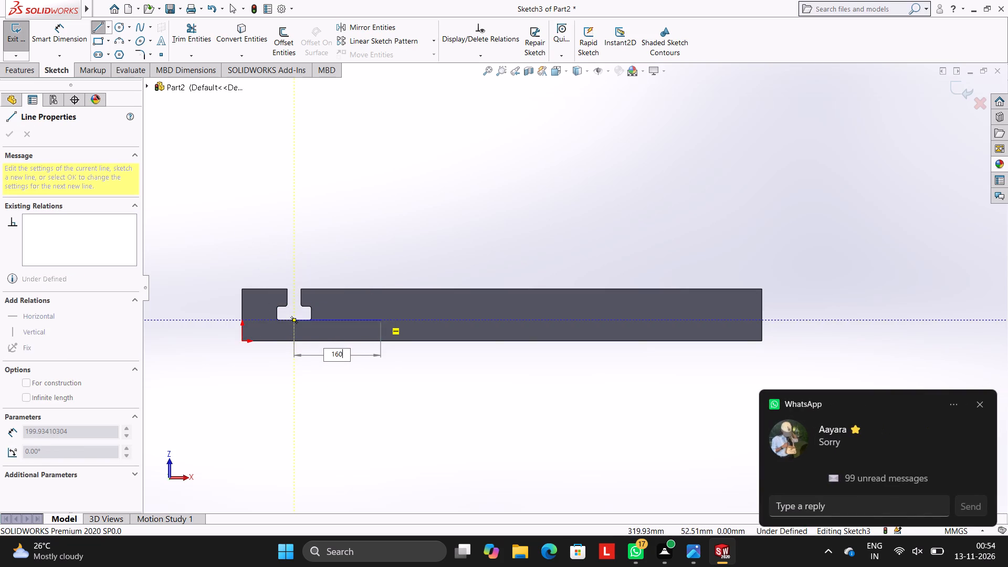
key("Return")
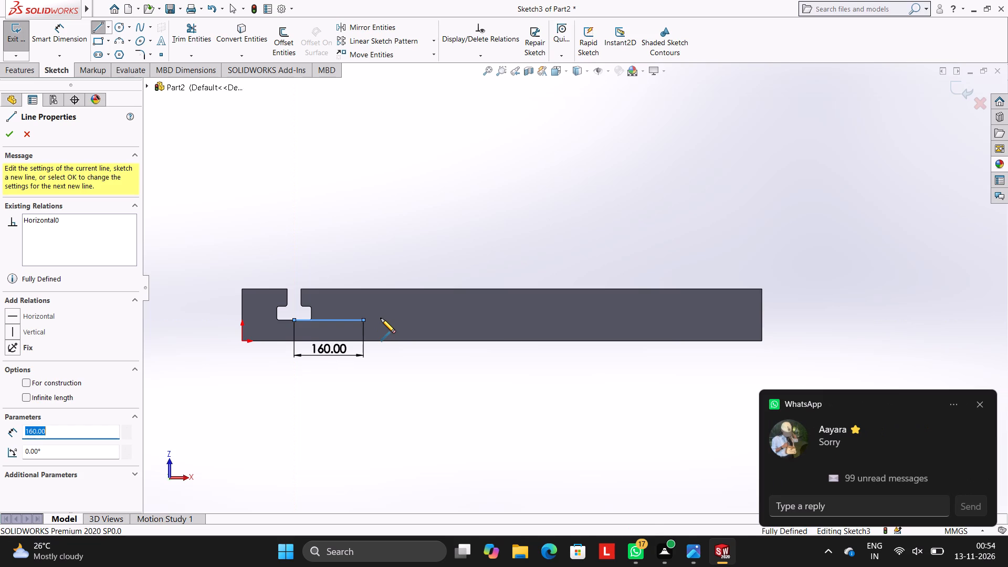
key("Escape")
key("Escape")
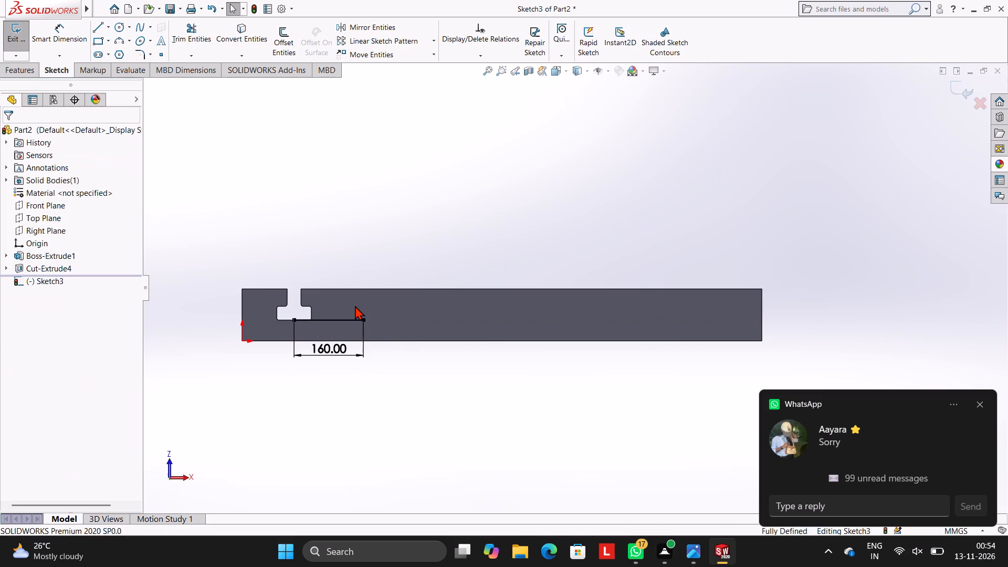
Draw a vertical line about 72 mm long from the 160 mm line's free end up to the block's top edge.
scroll(345, 295, "down", 3)
scroll(451, 322, "up", 2)
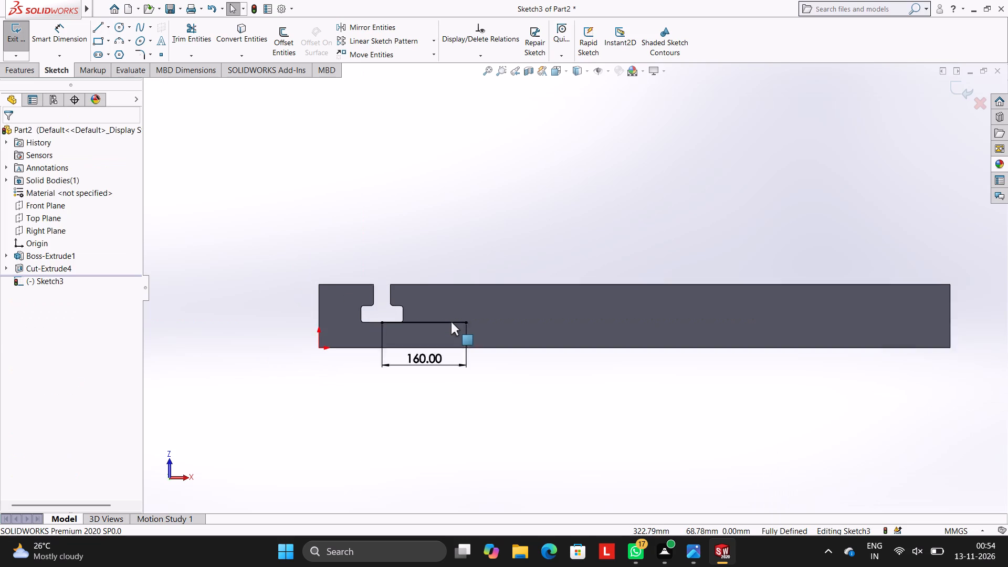
scroll(451, 322, "down", 2)
scroll(586, 288, "up", 1)
scroll(586, 288, "down", 3)
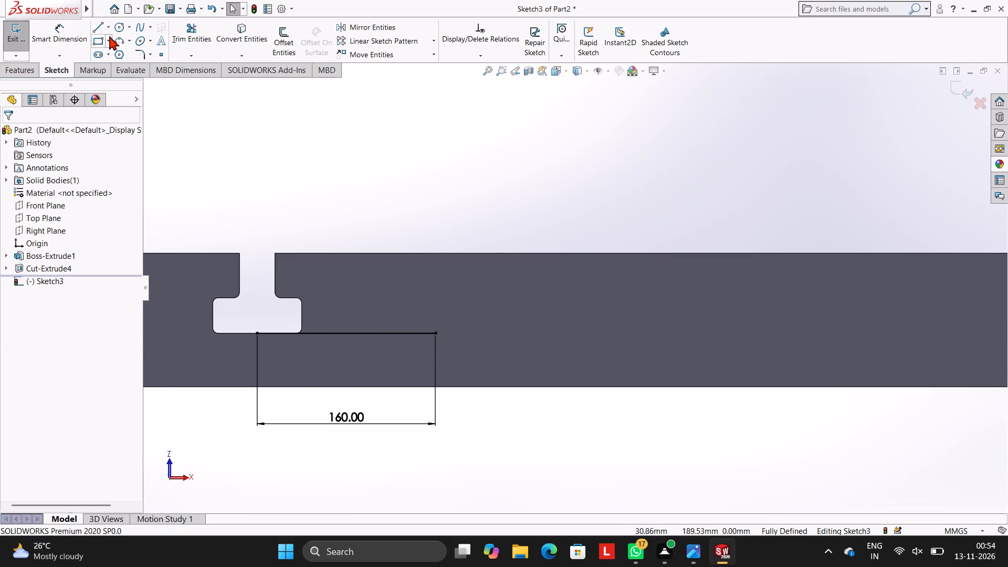
left_click(99, 25)
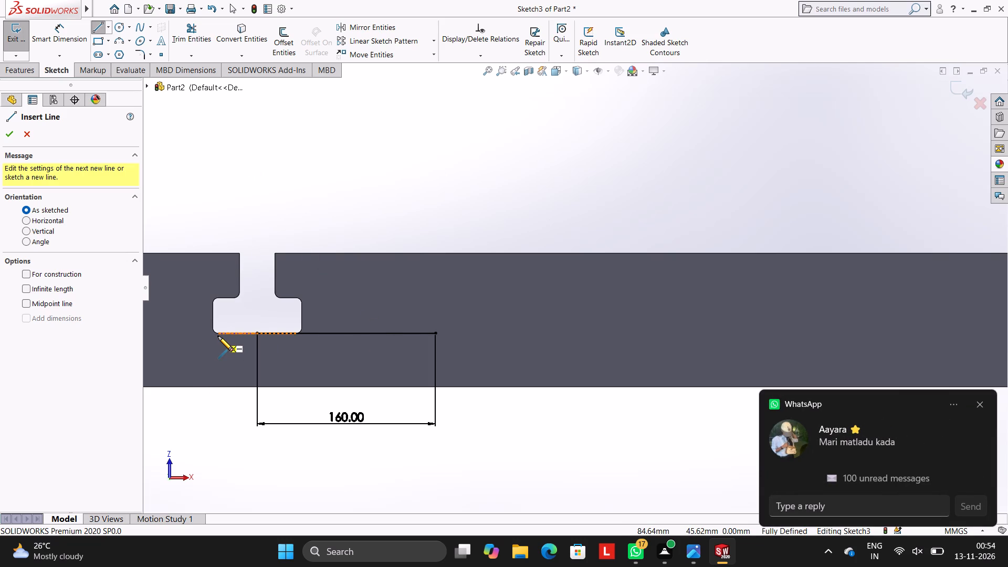
scroll(241, 319, "down", 1)
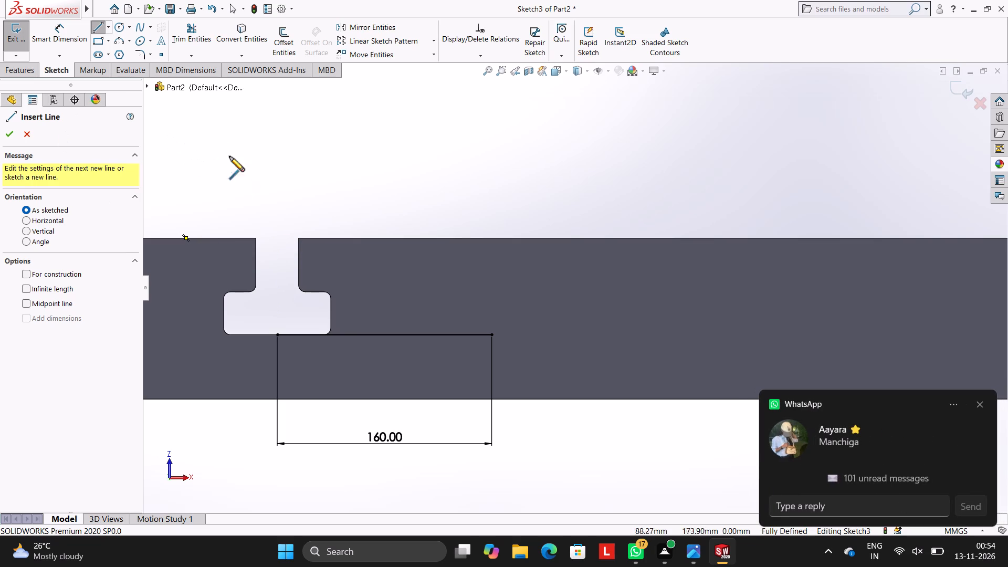
left_click(491, 333)
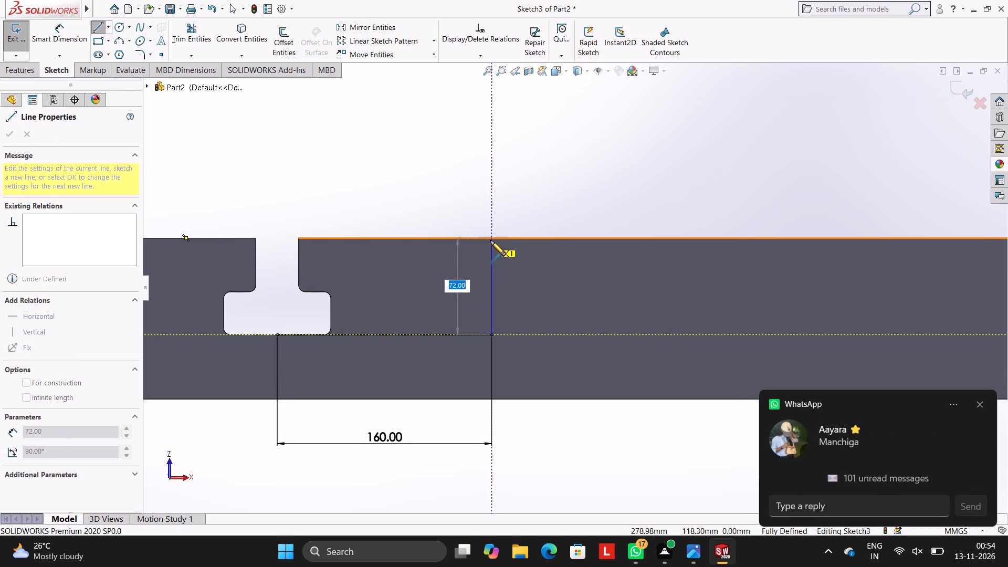
left_click(490, 238)
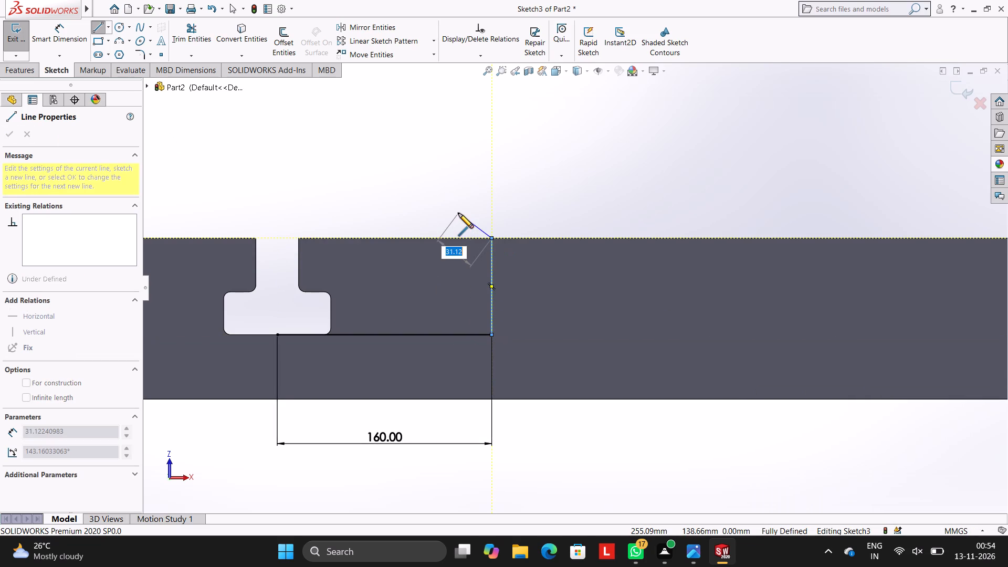
key("Escape")
key("Escape")
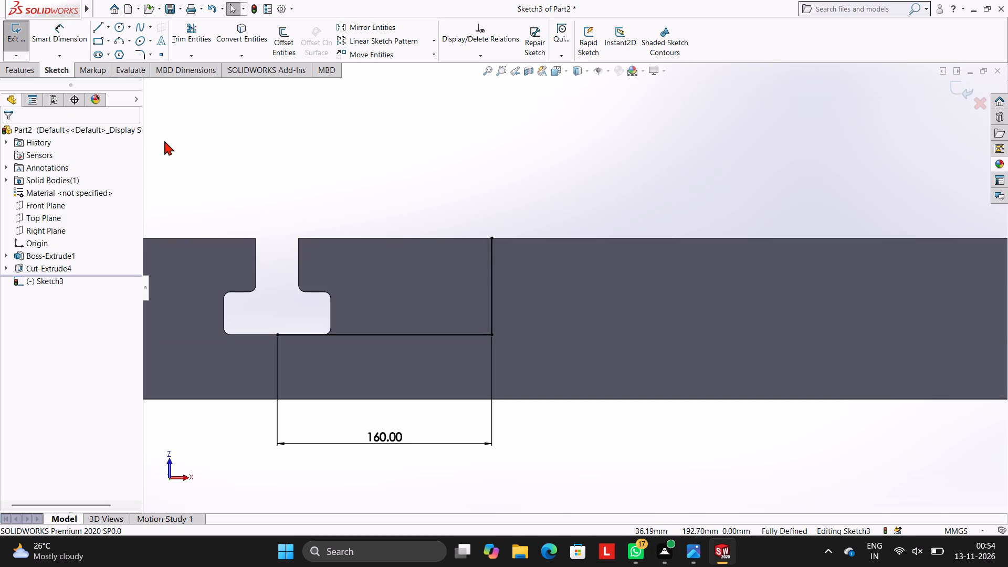
key("Escape")
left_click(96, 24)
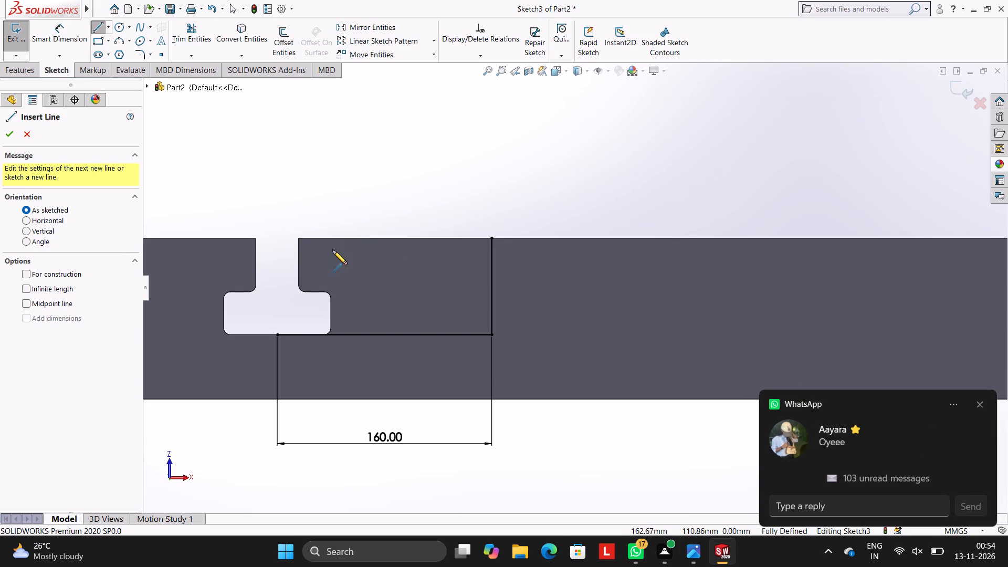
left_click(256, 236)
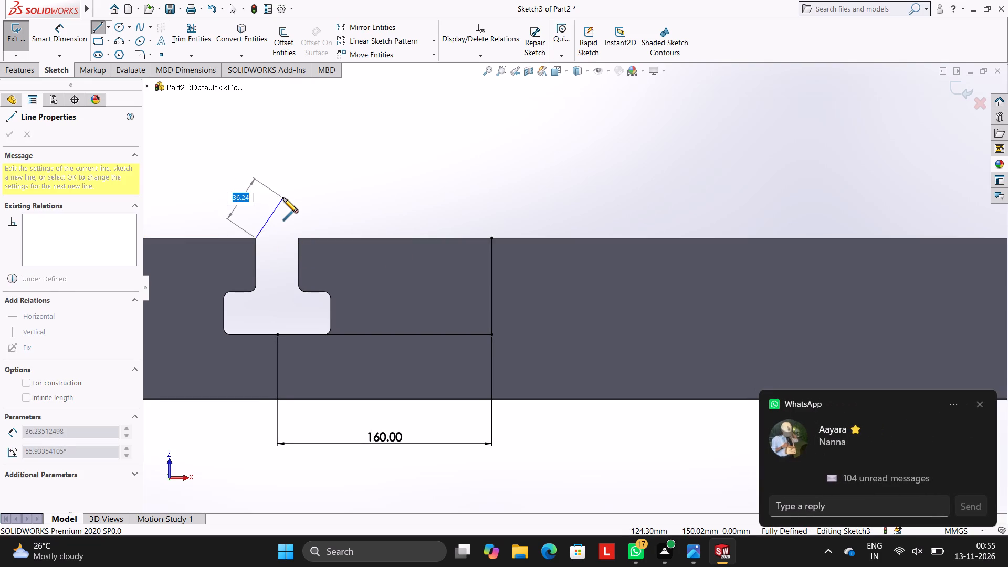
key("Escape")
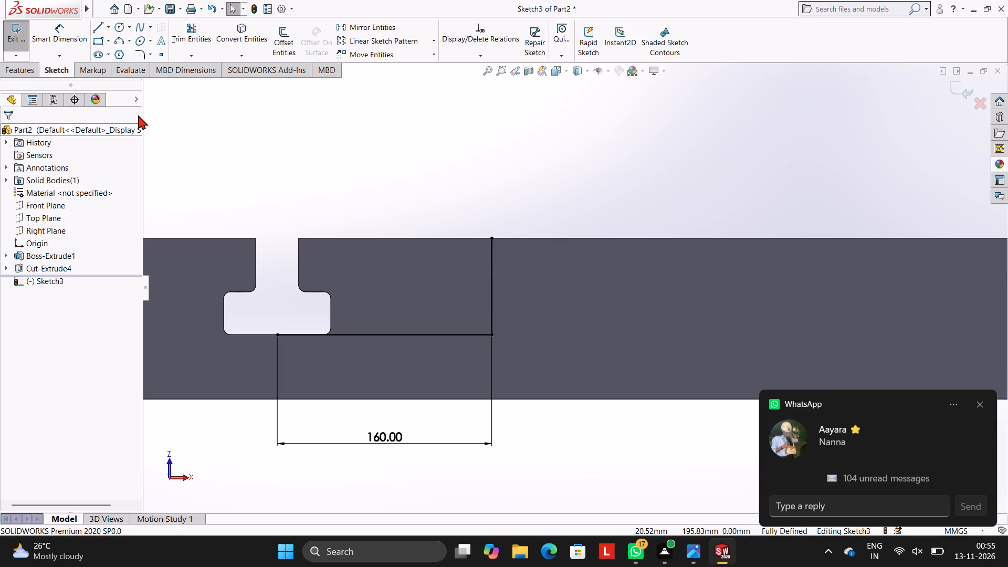
Draw a horizontal midpoint line along the block's top edge, centred on the vertical line's upper end and extending 16 mm to each side.
left_click(110, 27)
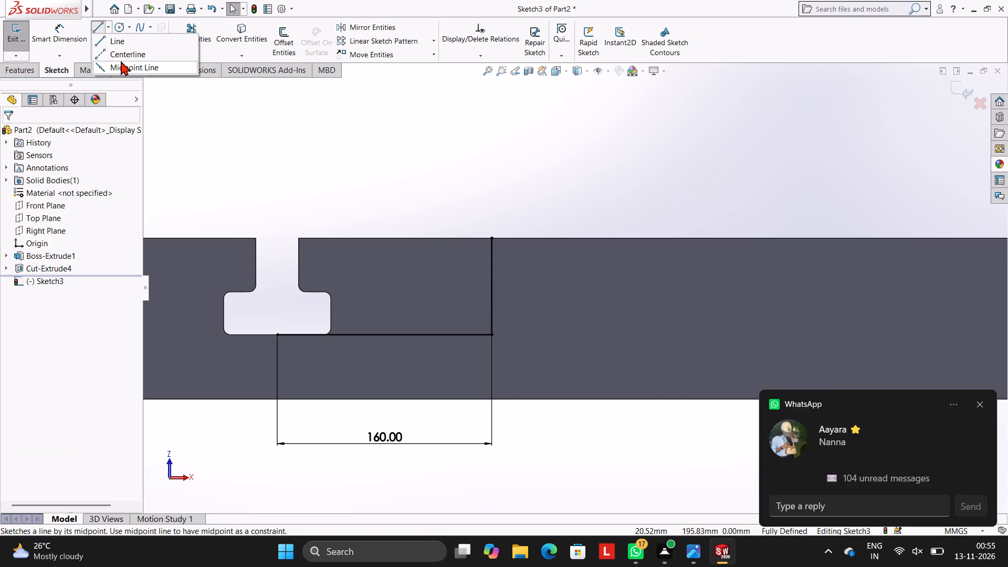
left_click(121, 61)
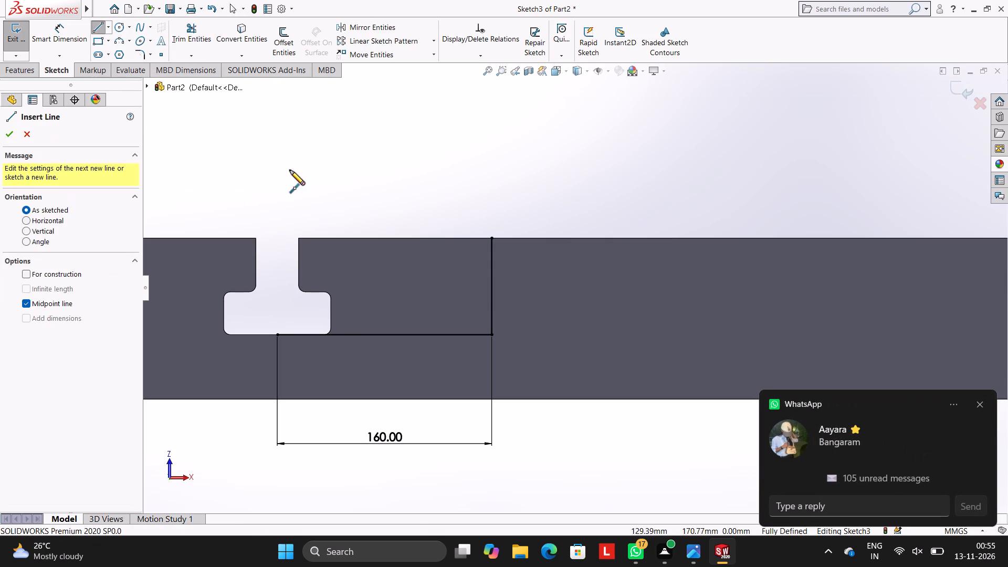
left_click(109, 27)
left_click(117, 66)
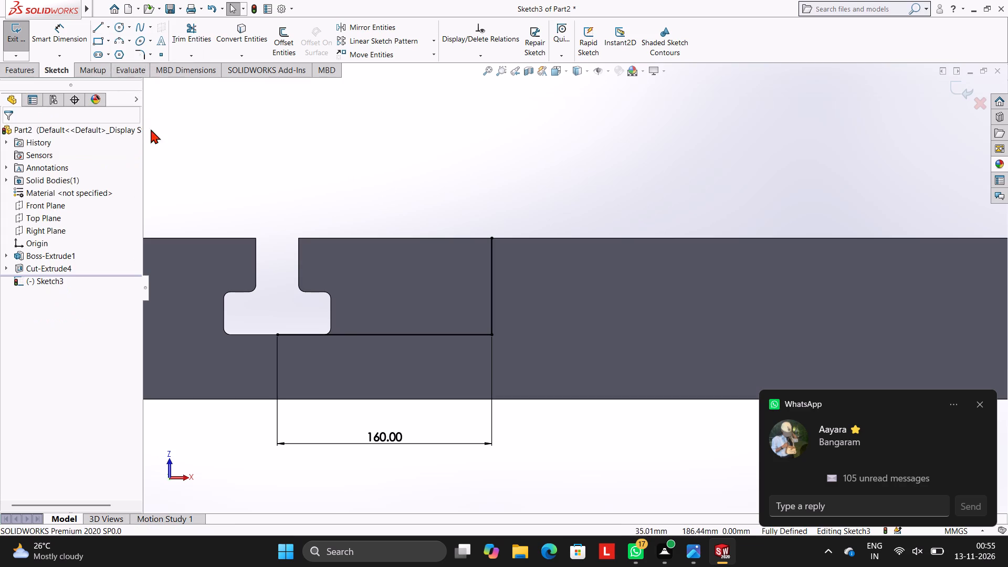
left_click(110, 27)
left_click(112, 66)
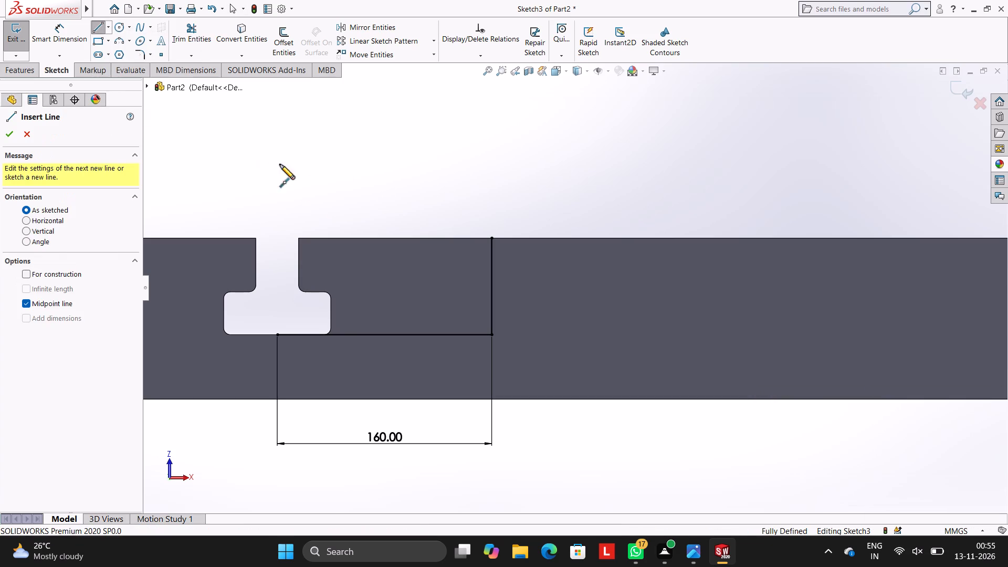
left_click(492, 237)
type("16")
key("Return")
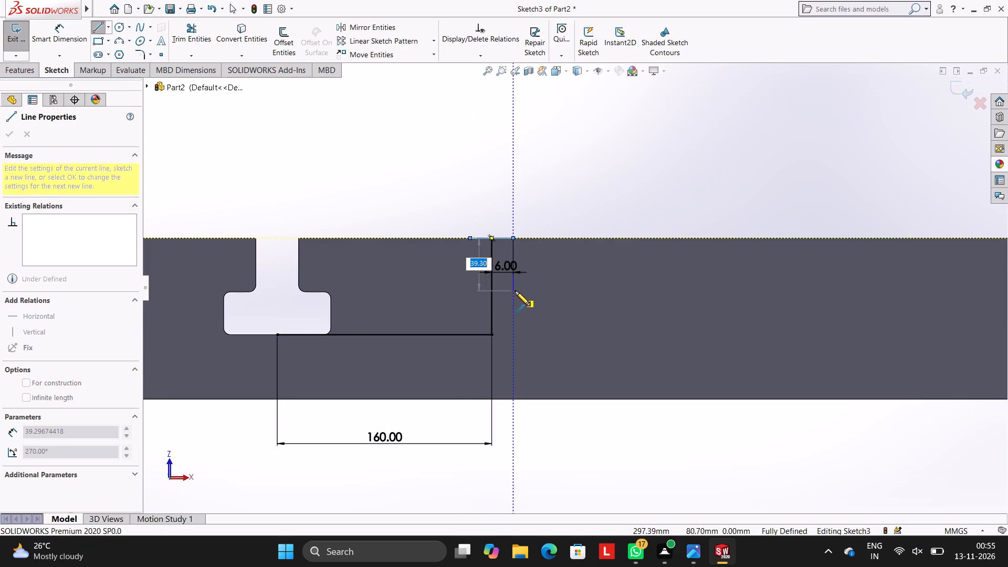
Draw the new slot neck's right side as a 40 mm vertical line down from the 16 mm half-line's end.
type("40")
key("Return")
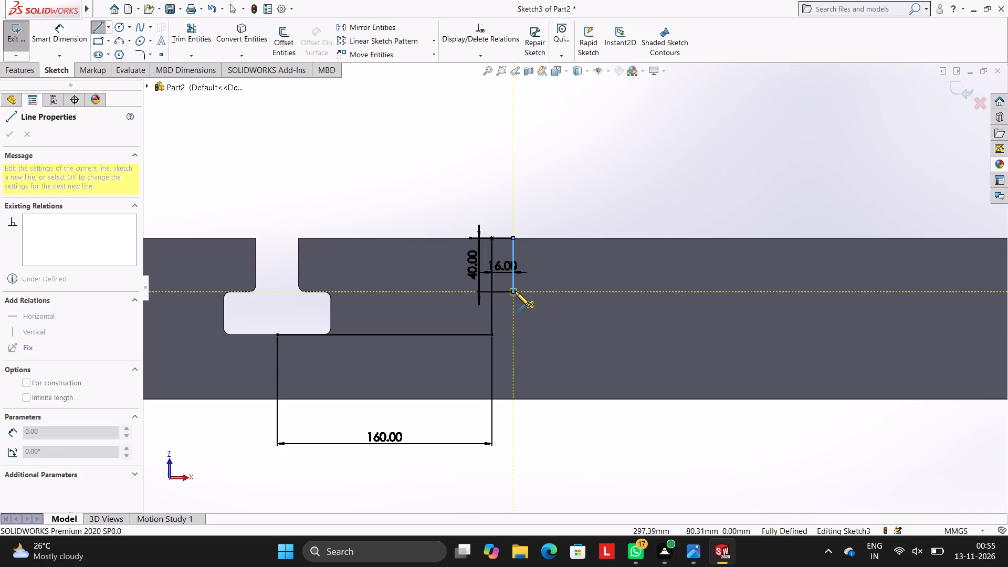
key("Escape")
key("Escape")
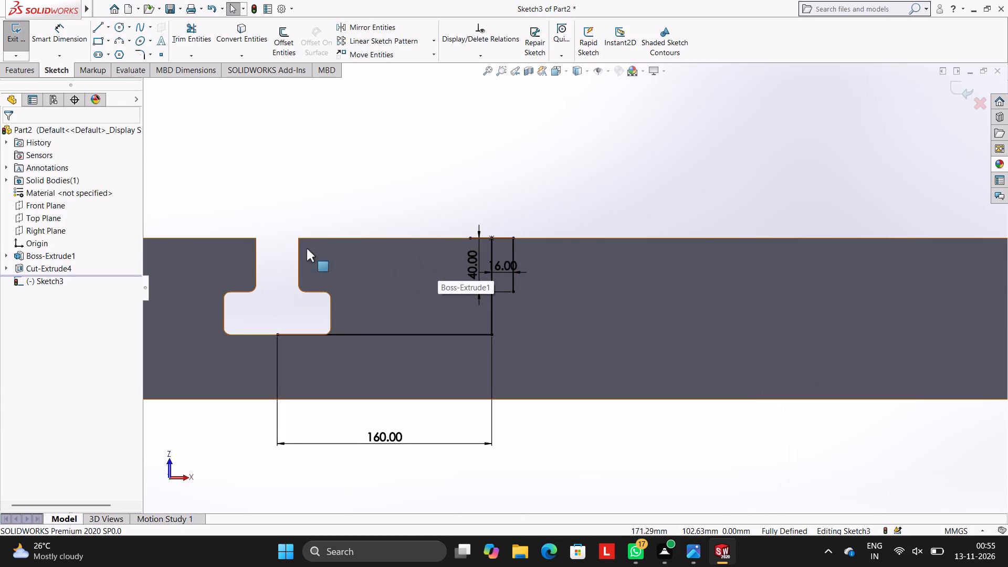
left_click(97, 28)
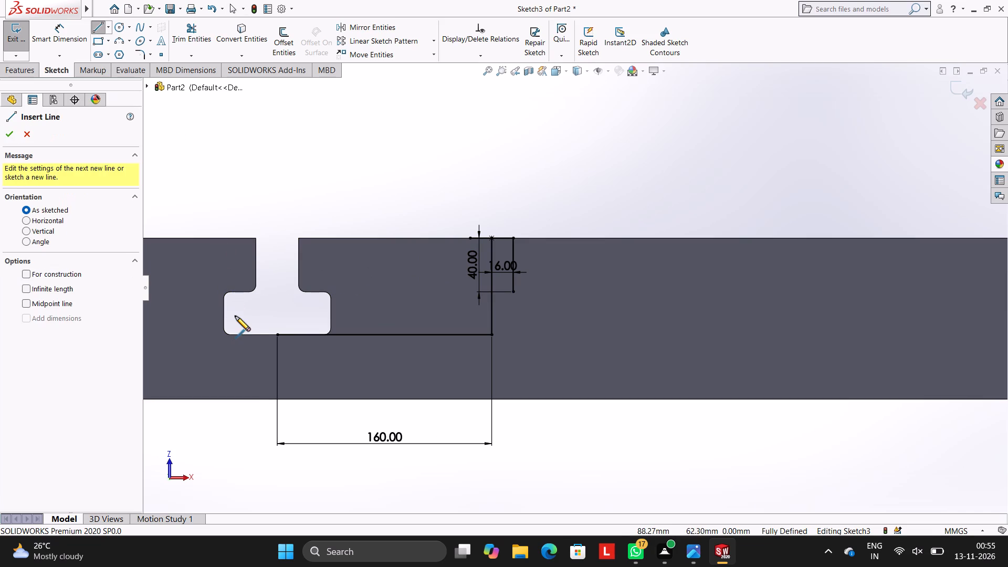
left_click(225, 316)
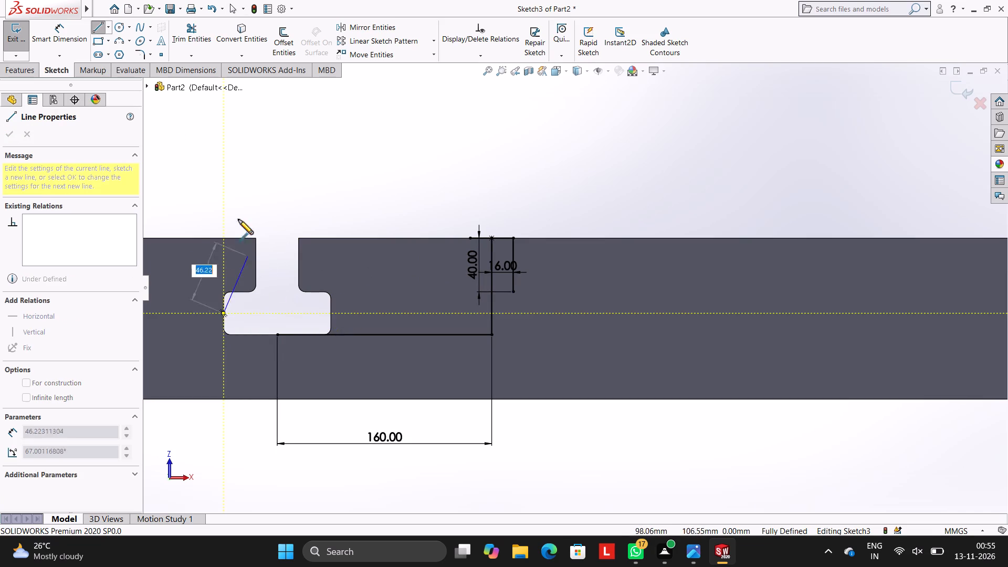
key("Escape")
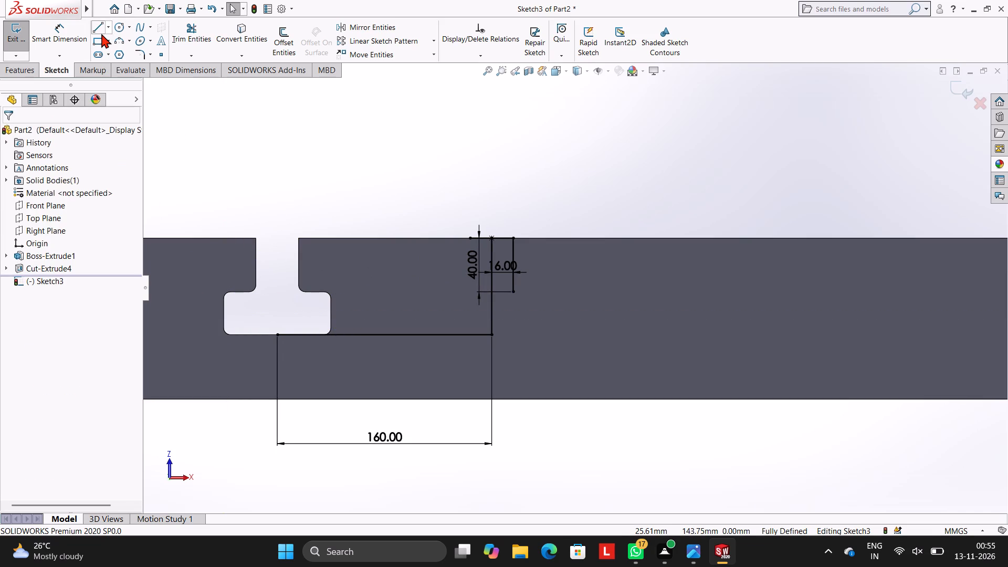
Draw the new slot's bottom as a horizontal midpoint line centred on the vertical line's lower end, extending 40 mm to each side.
left_click(109, 27)
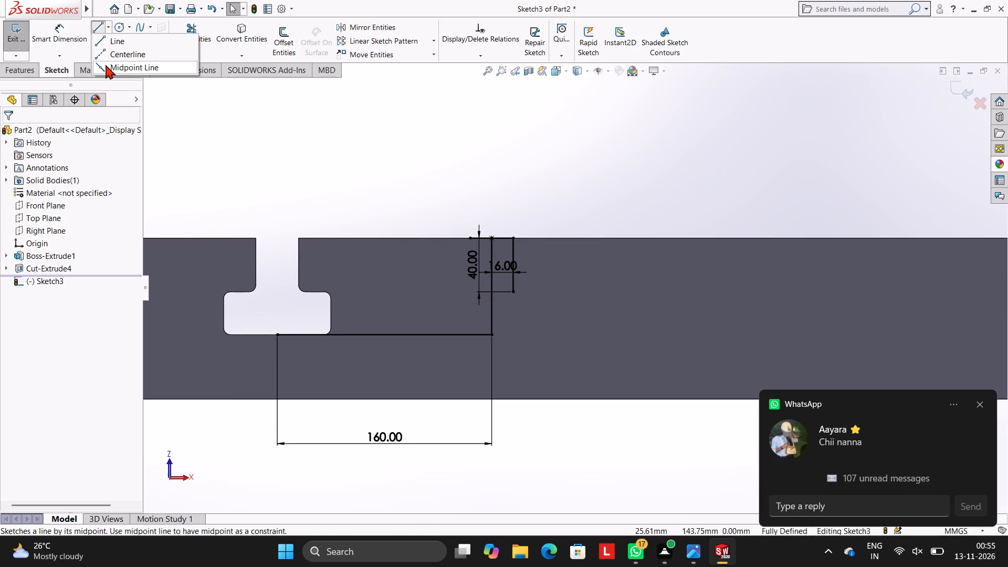
left_click(106, 65)
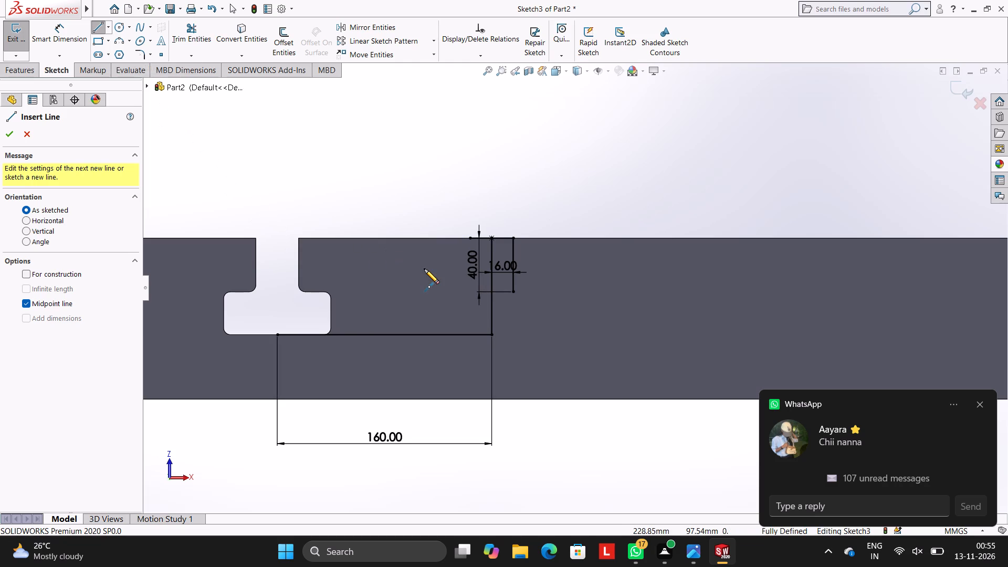
left_click(492, 335)
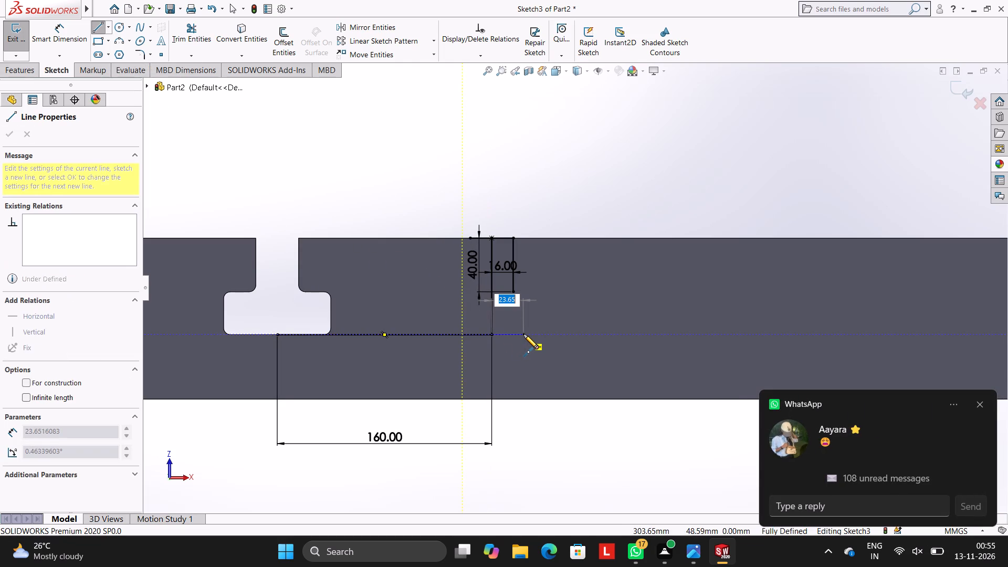
type("40")
key("Return")
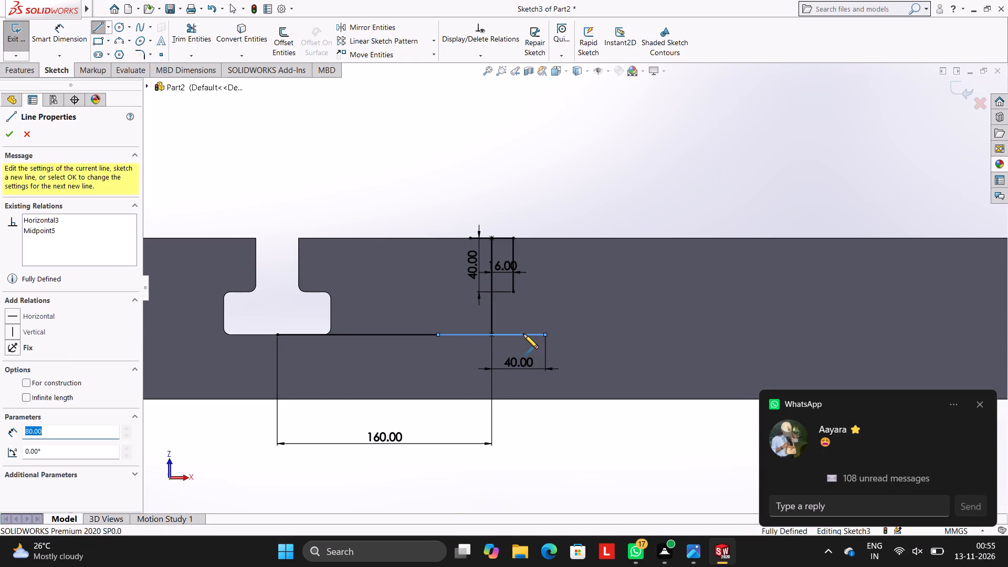
Draw the slot's right side up from the bottom line's end to the neck's lower level, and join it horizontally to the neck line.
scroll(543, 279, "down", 3)
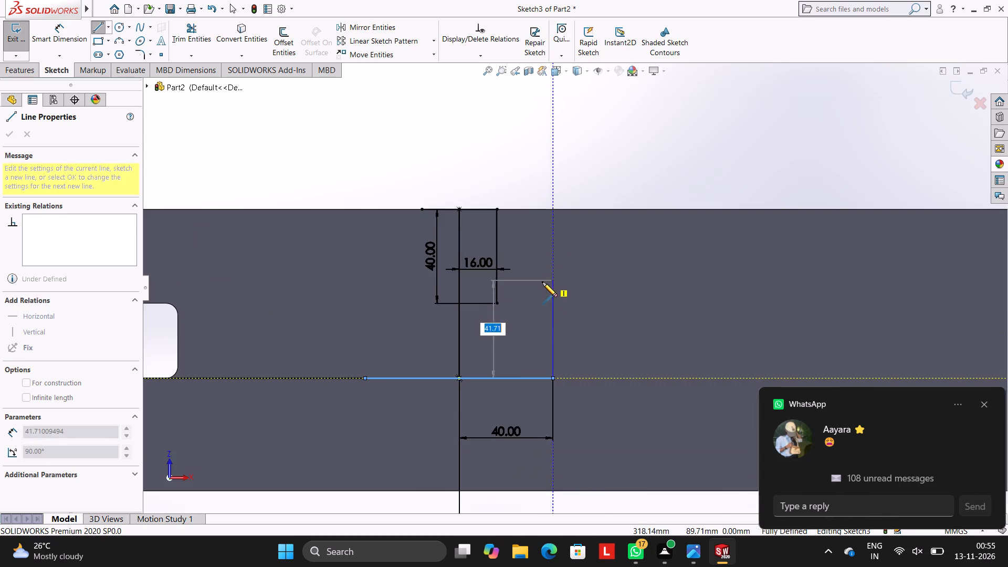
left_click(553, 306)
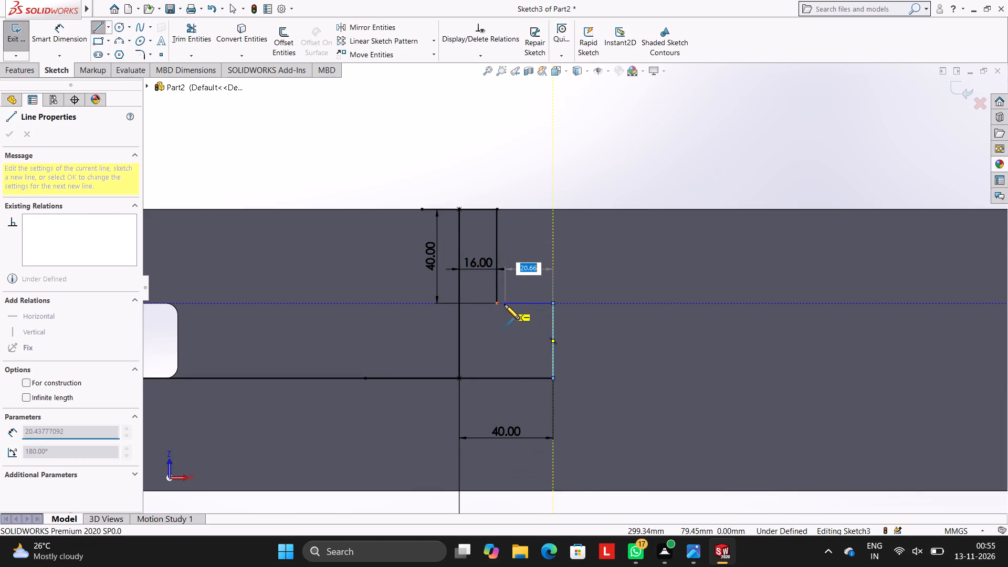
left_click(497, 303)
key("Escape")
key("Escape")
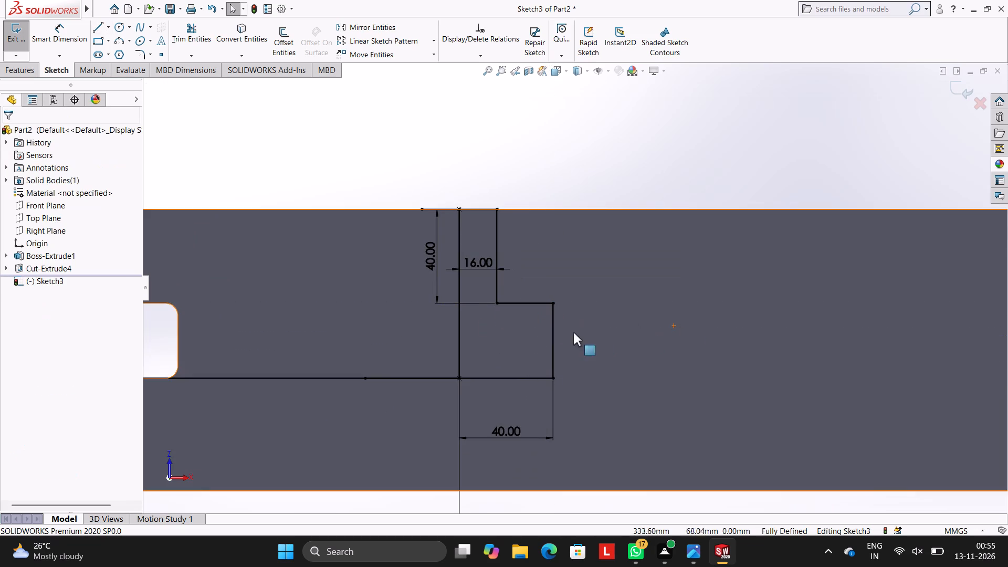
Draw the second slot's left half from the bottom line's end: 32 mm up, 24 mm inward, and 40 mm up to the top line's end.
left_click(98, 24)
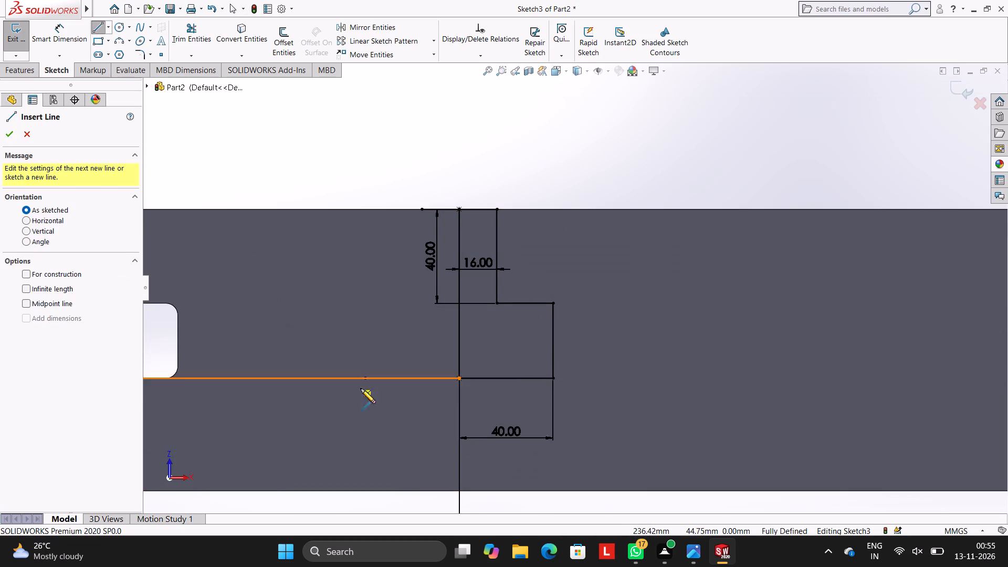
left_click(364, 379)
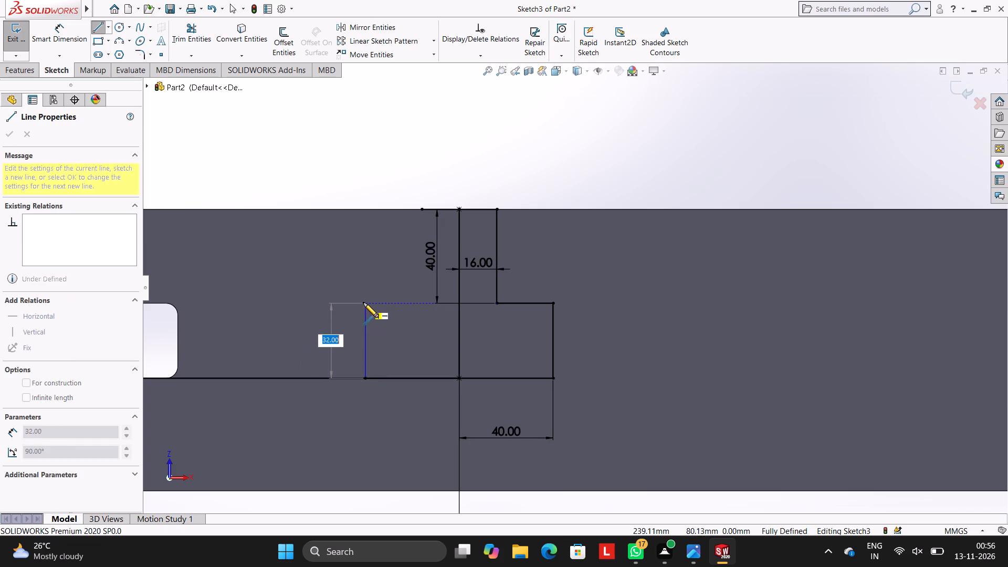
left_click(363, 302)
left_click(421, 303)
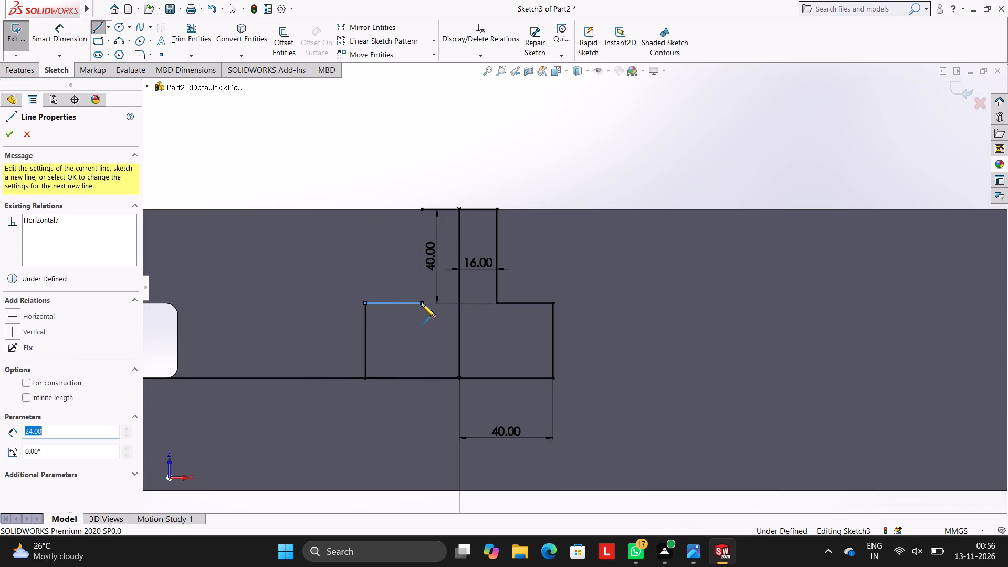
left_click(422, 211)
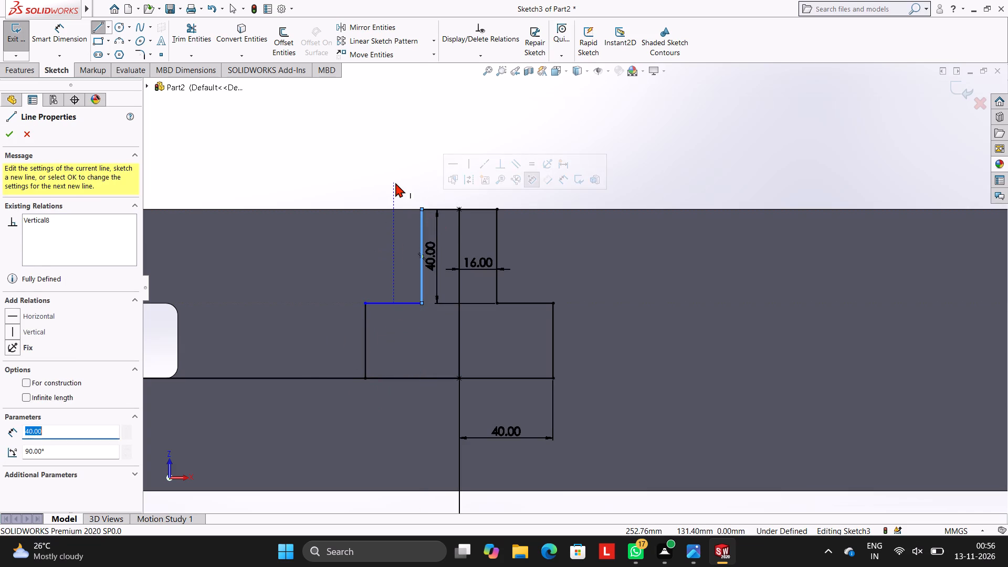
key("Escape")
key("Escape")
Draw a 160 mm horizontal line to the right from the centre of the second slot's bottom to locate the third slot.
scroll(502, 335, "up", 5)
scroll(522, 344, "down", 1)
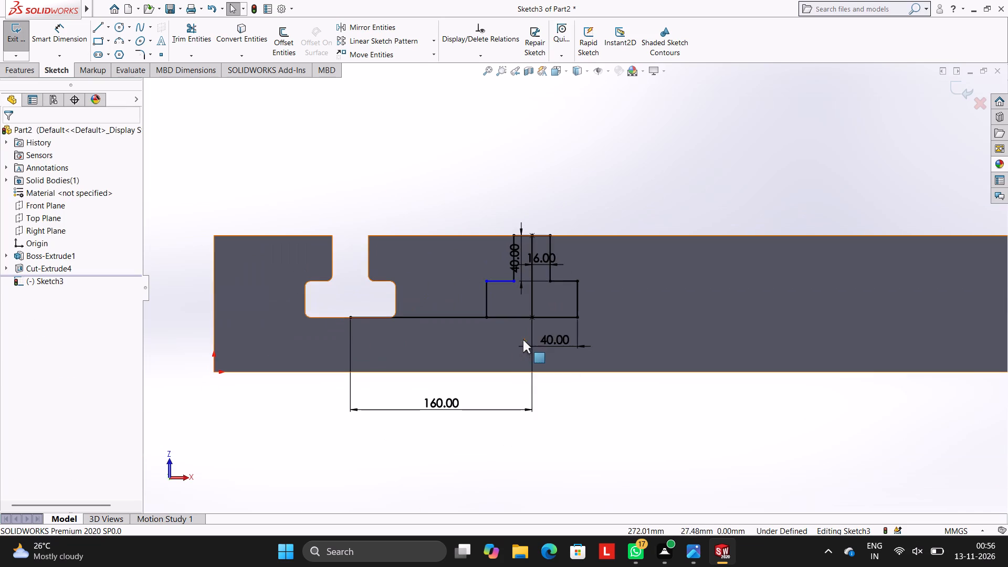
scroll(633, 305, "up", 1)
scroll(633, 304, "down", 1)
scroll(684, 312, "up", 1)
scroll(681, 303, "down", 2)
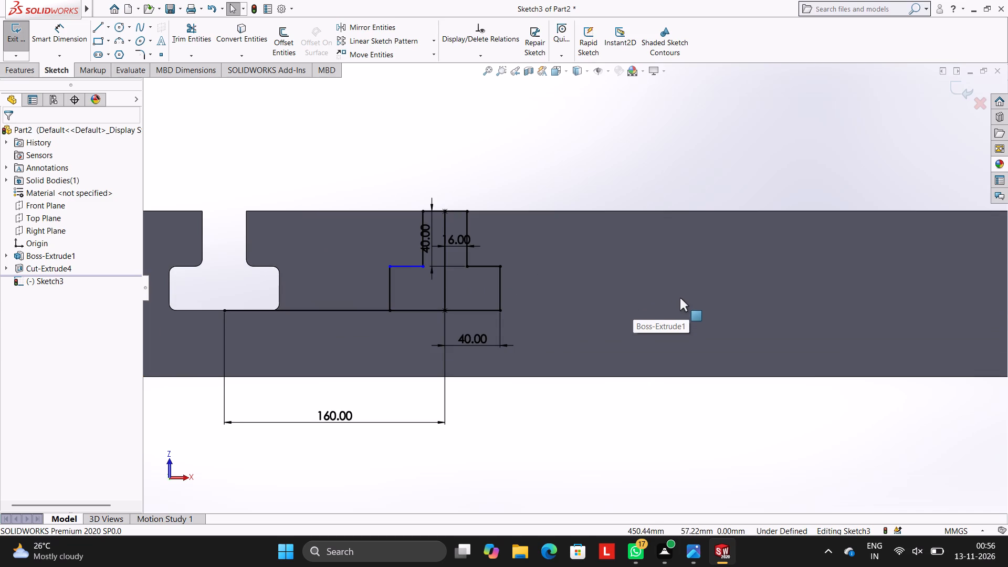
left_click(94, 29)
left_click(445, 311)
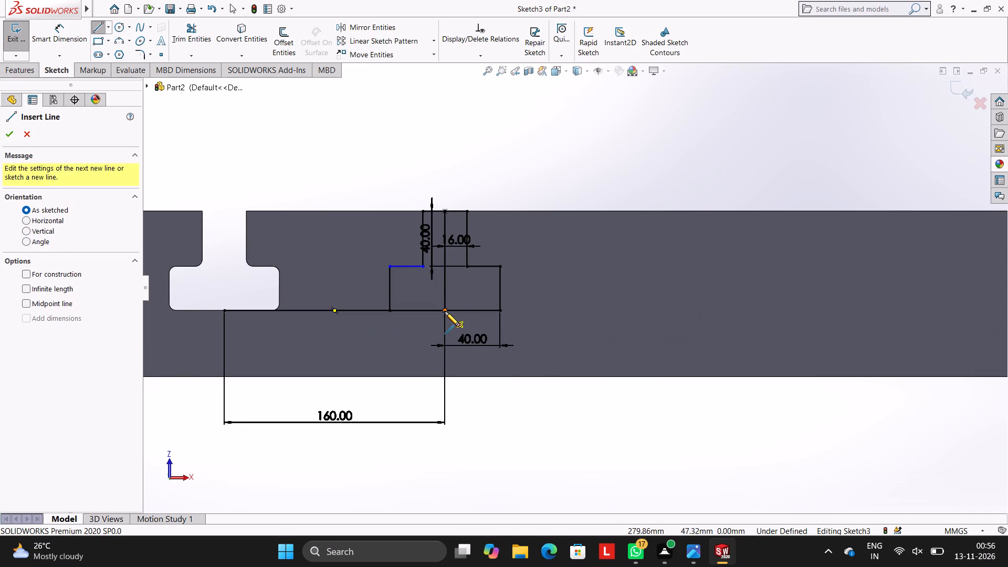
type("160")
key("Return")
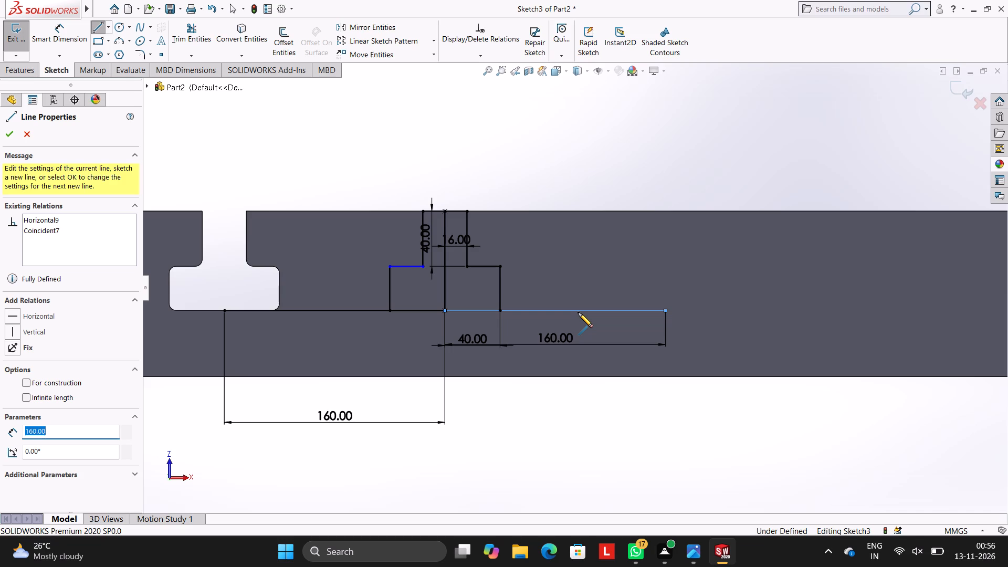
key("Escape")
key("Escape")
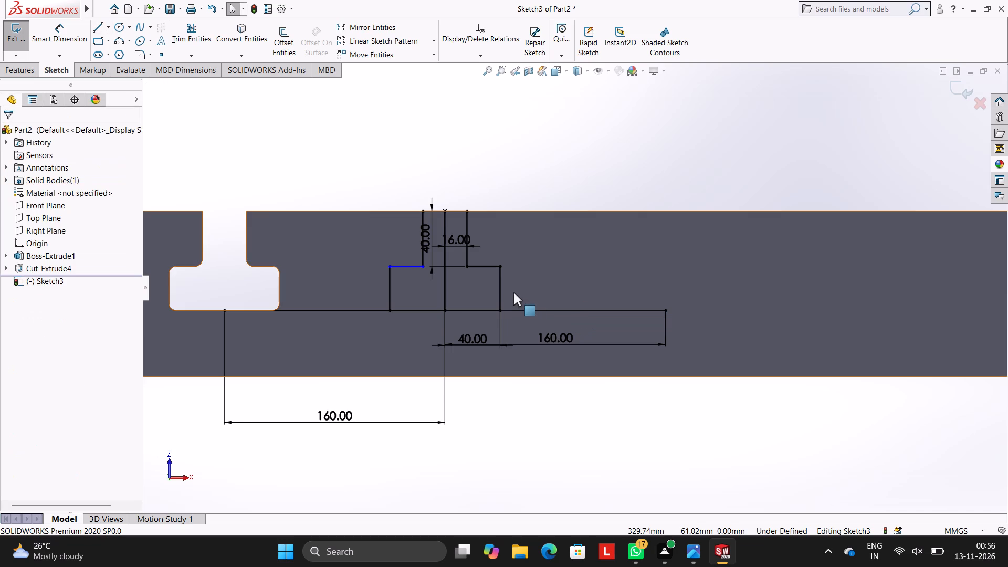
Draw a 72 mm vertical line from the new 160 mm line's right end up to the block's top edge.
scroll(671, 295, "up", 2)
scroll(671, 295, "down", 2)
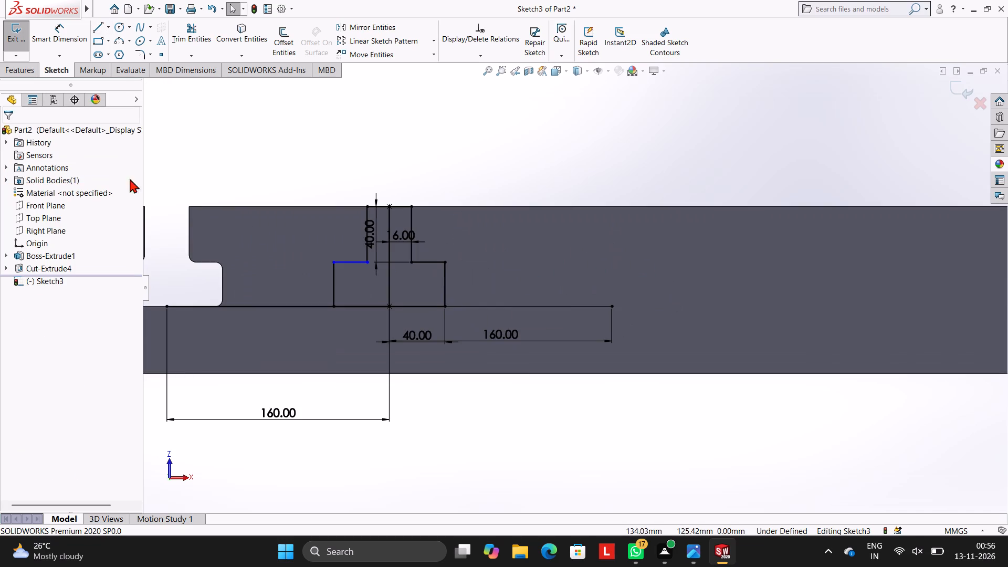
left_click(97, 27)
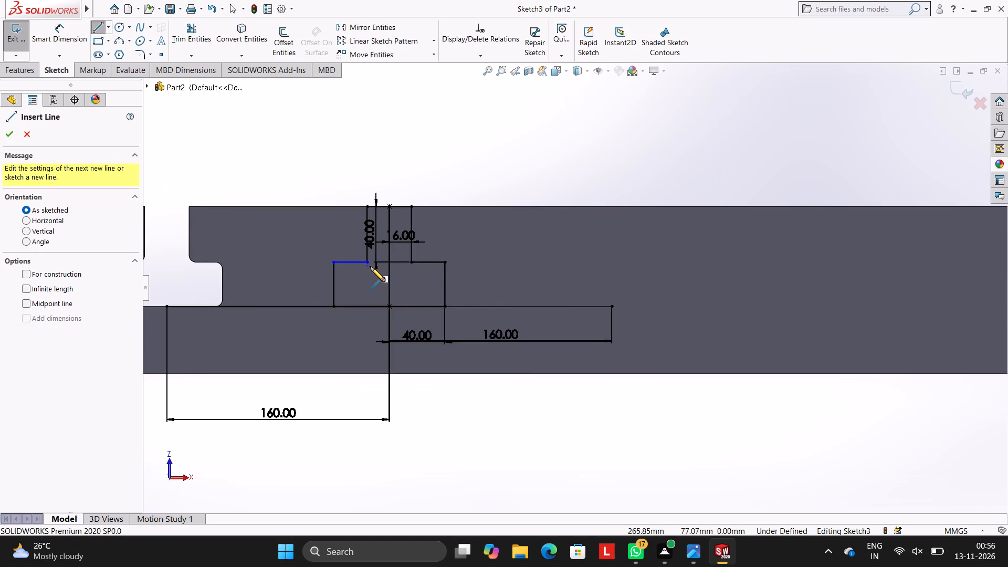
left_click(613, 308)
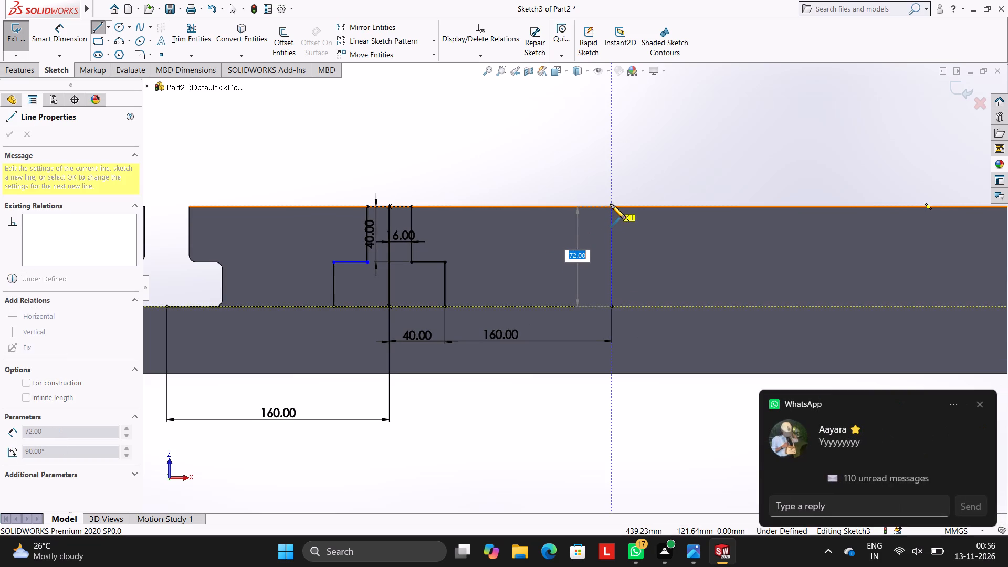
left_click(611, 206)
key("Escape")
key("Escape")
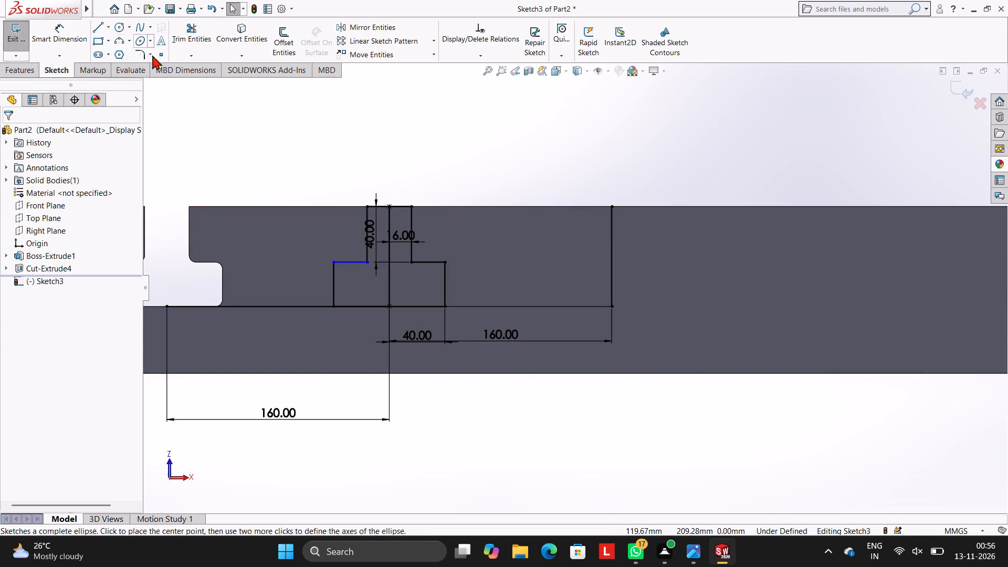
Draw a horizontal midpoint line on the block's top edge, centred on the third slot's vertical line and extending 16 mm to each side.
left_click(108, 25)
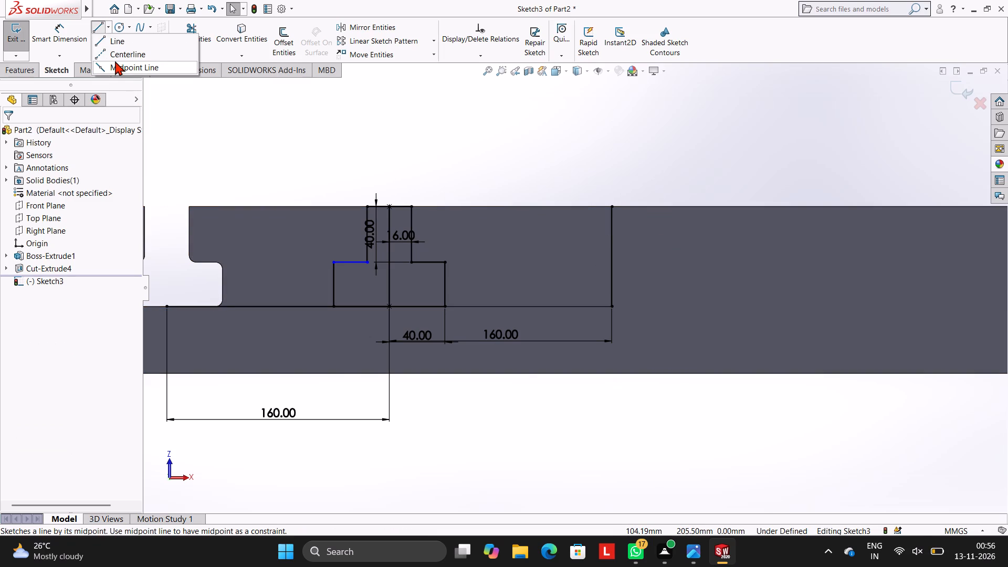
left_click(114, 63)
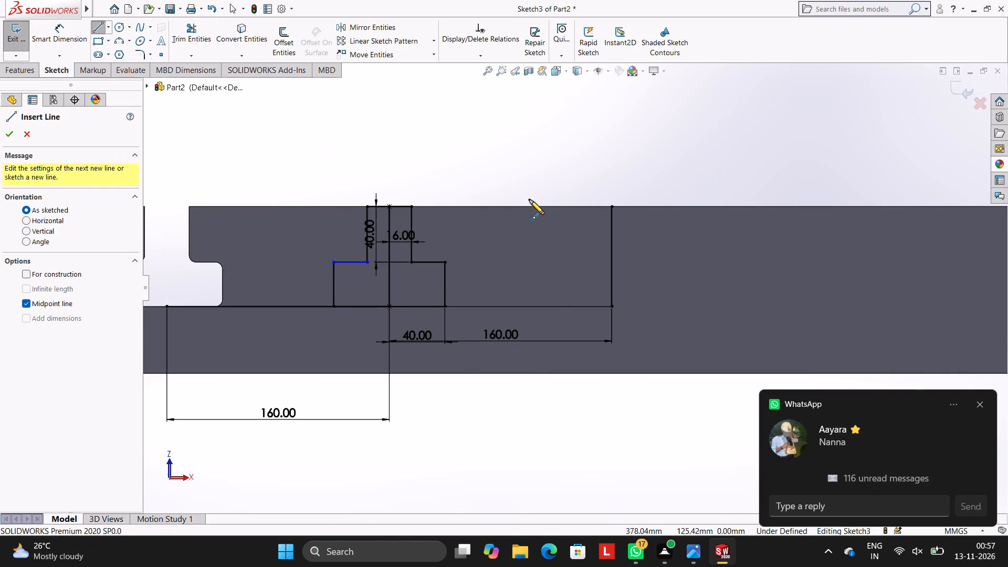
left_click(611, 205)
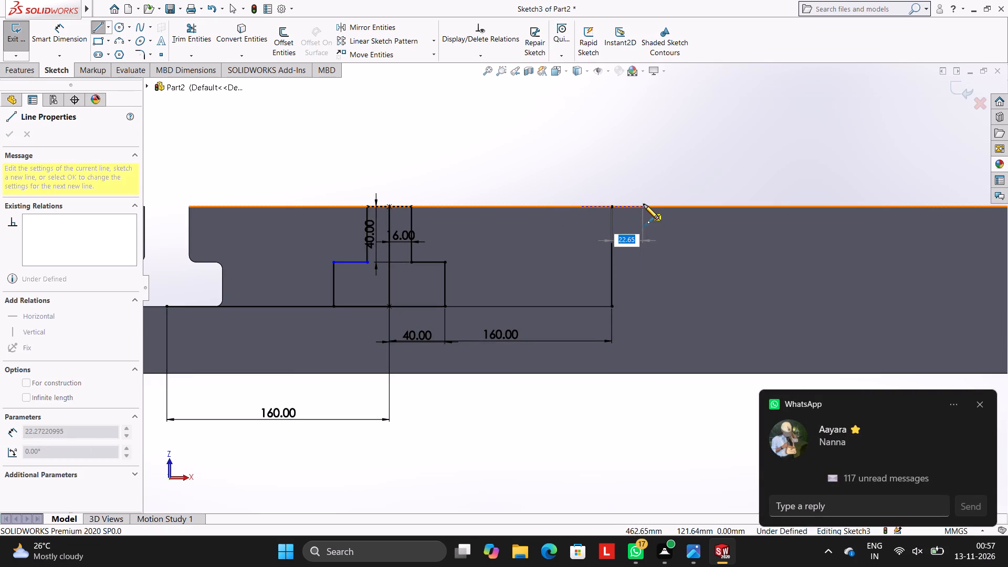
type("16")
key("Return")
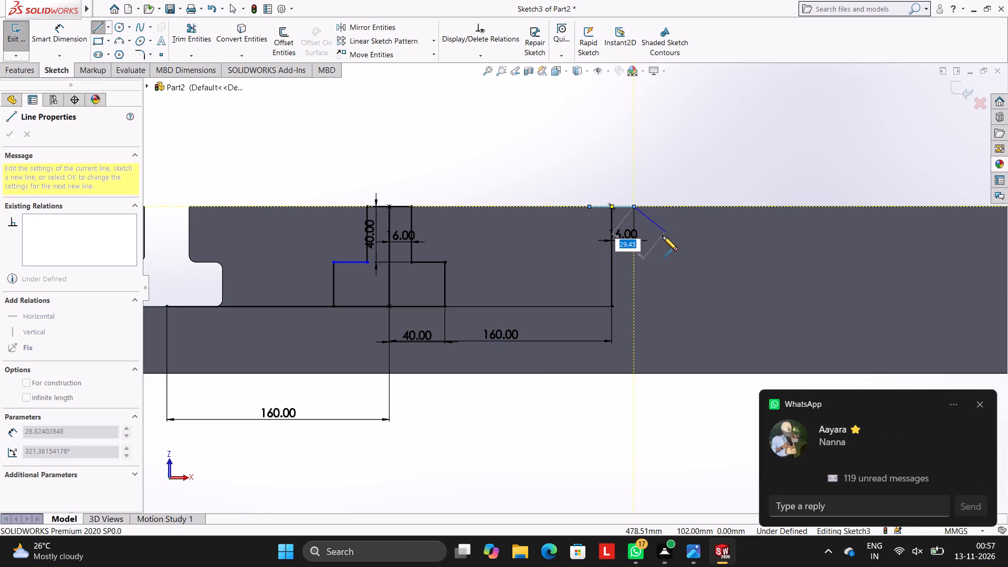
Draw the third slot neck's two vertical sides, each 40 mm down from the ends of its top line.
left_click(634, 265)
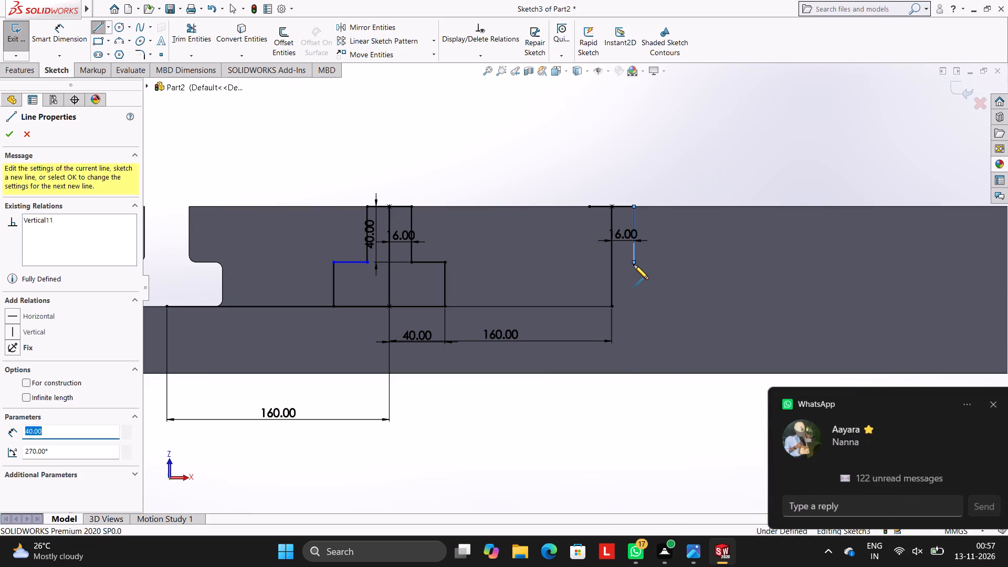
key("Escape")
key("Escape")
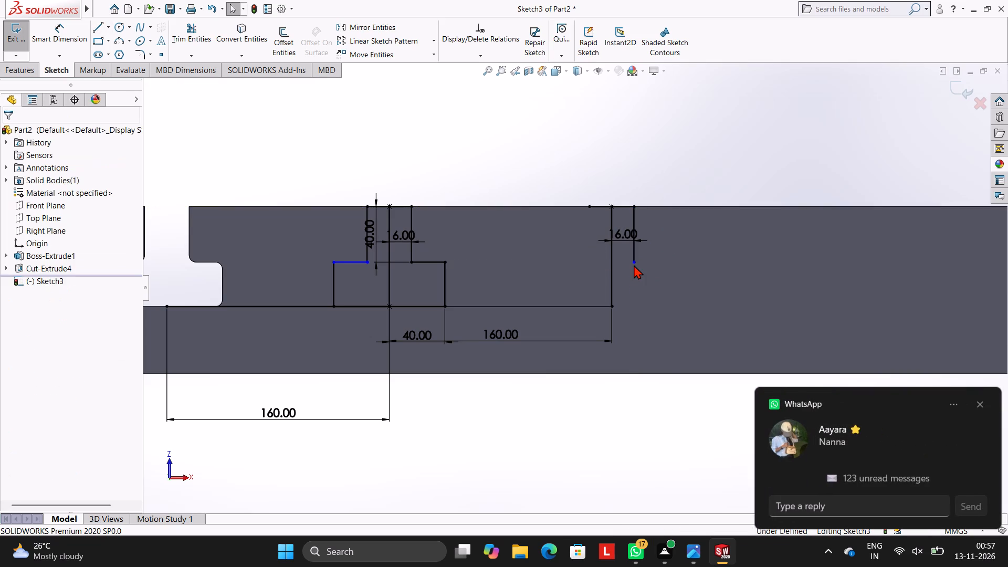
left_click(99, 25)
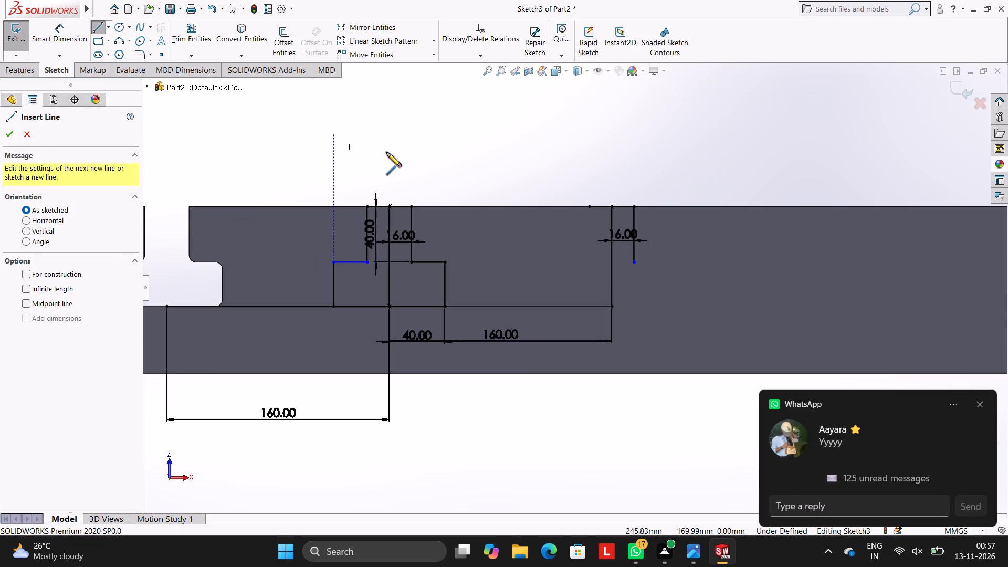
scroll(521, 185, "down", 2)
scroll(770, 291, "up", 2)
scroll(771, 292, "down", 3)
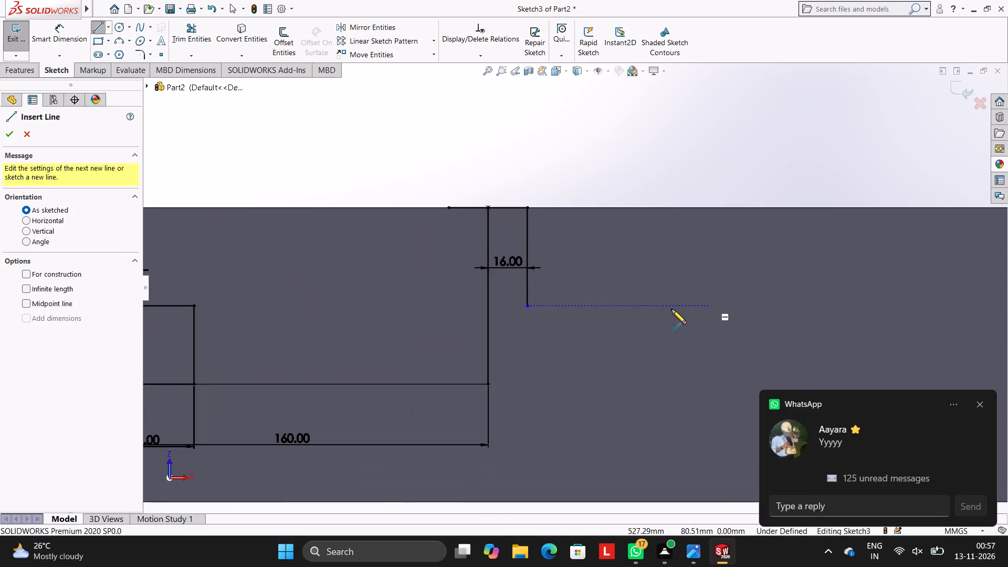
left_click(447, 208)
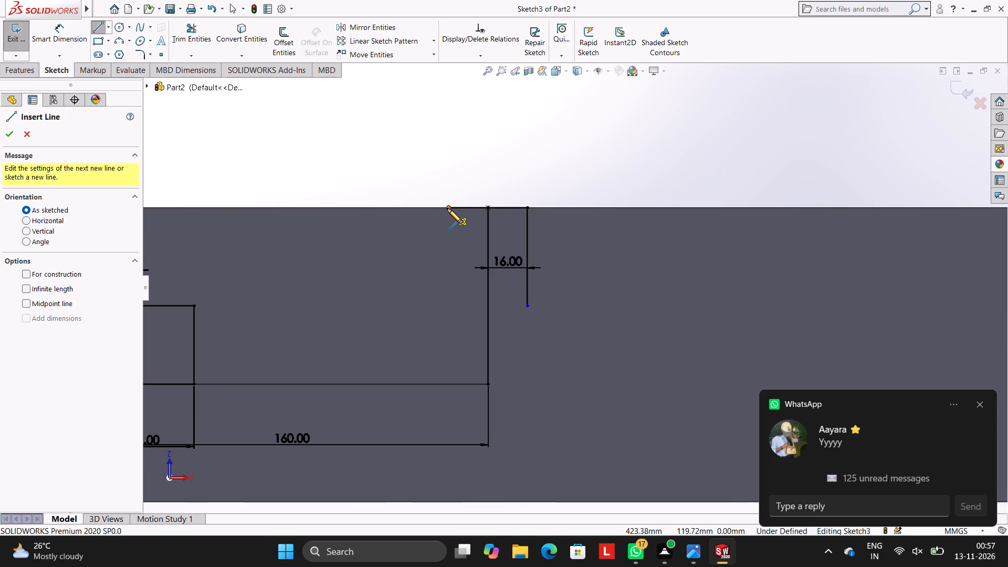
left_click(447, 304)
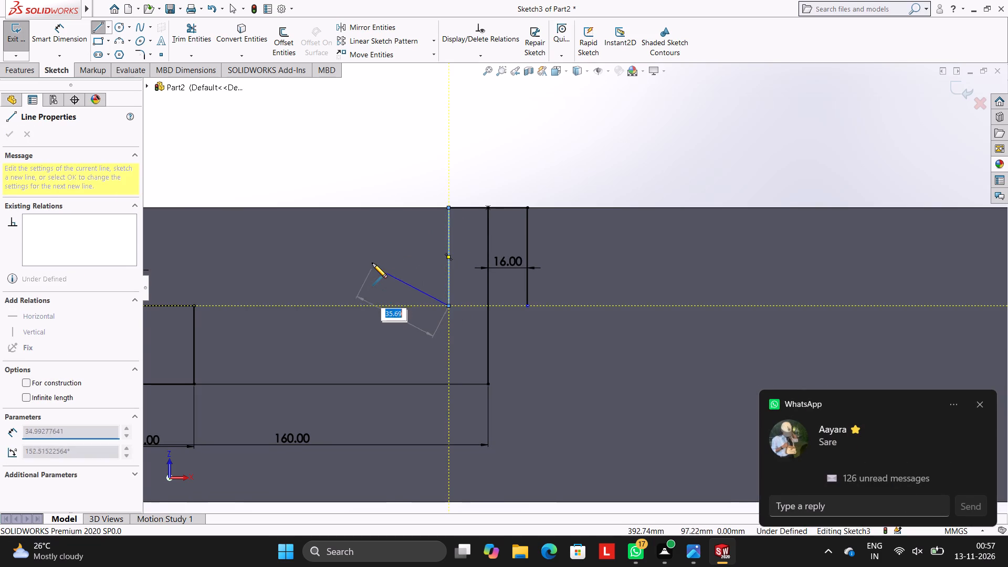
key("Escape")
scroll(501, 314, "down", 1)
scroll(531, 344, "up", 3)
key("Escape")
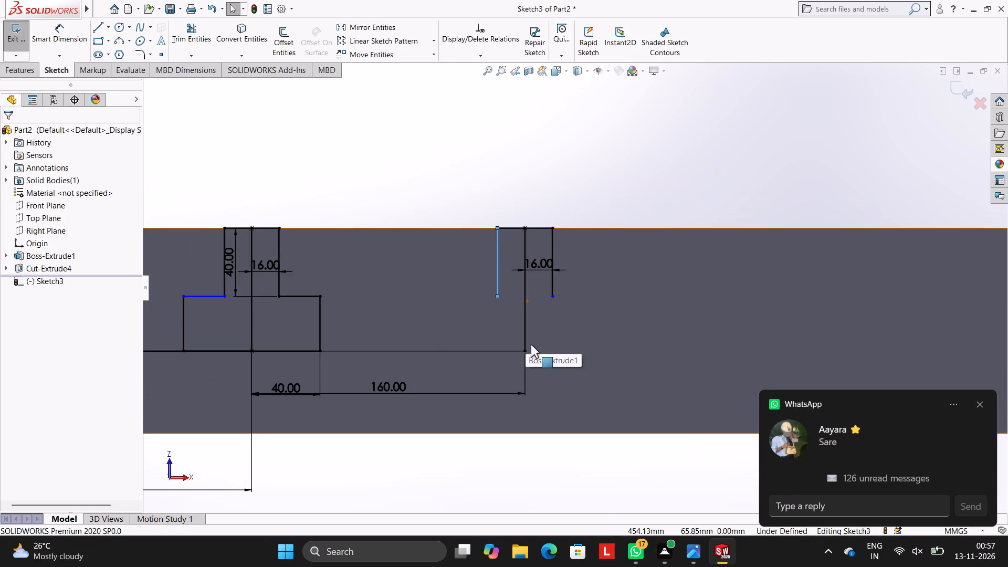
Draw the third slot's bottom as a horizontal midpoint line centred on the vertical line's lower end, extending 40 mm to each side.
scroll(603, 348, "up", 3)
scroll(597, 347, "down", 2)
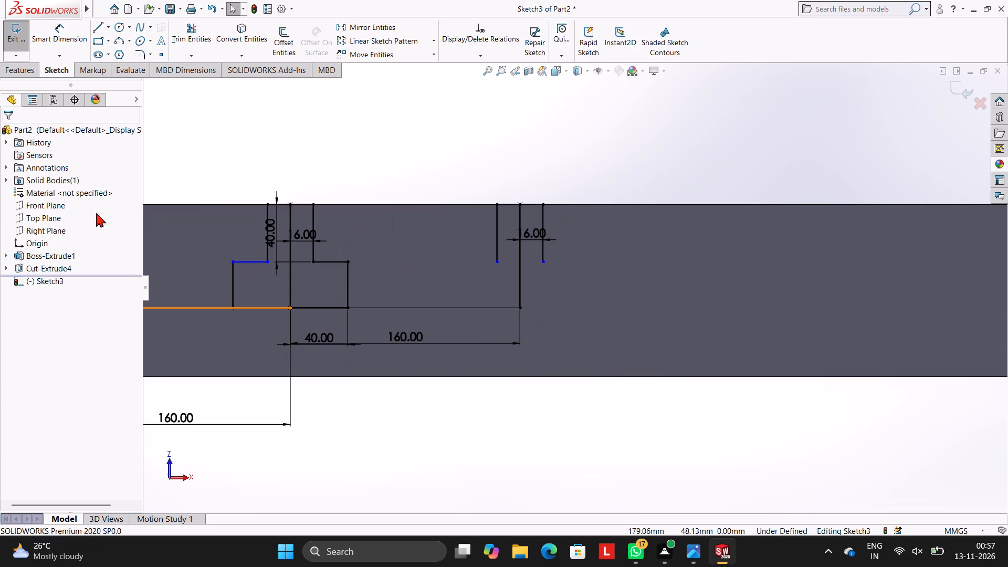
left_click(108, 24)
left_click(109, 68)
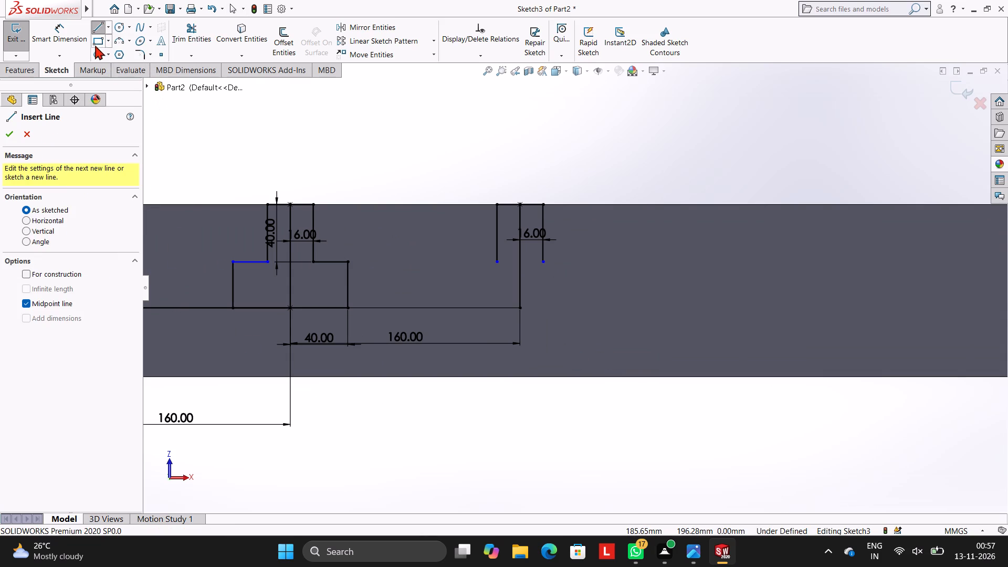
left_click(111, 28)
left_click(125, 67)
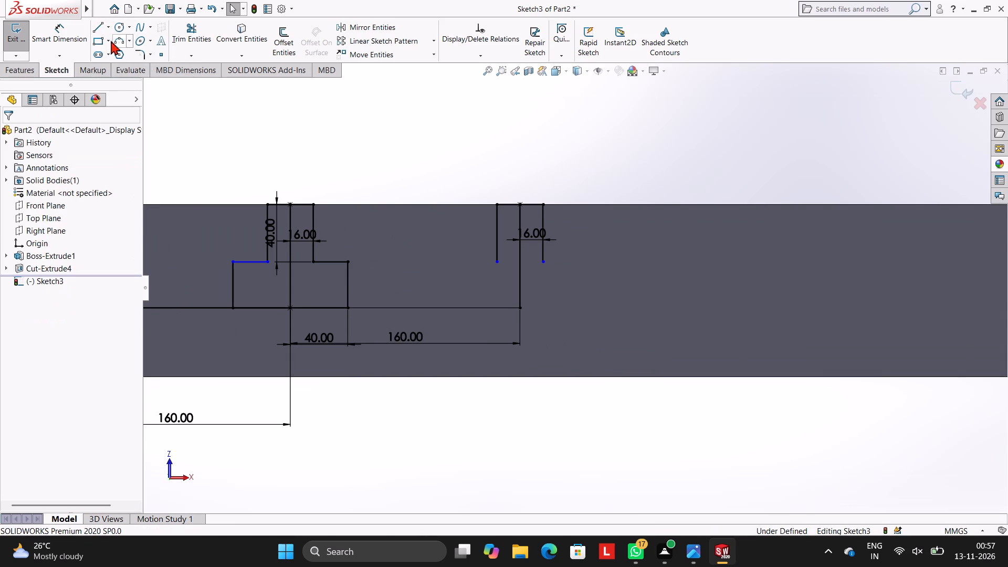
left_click(109, 28)
left_click(117, 67)
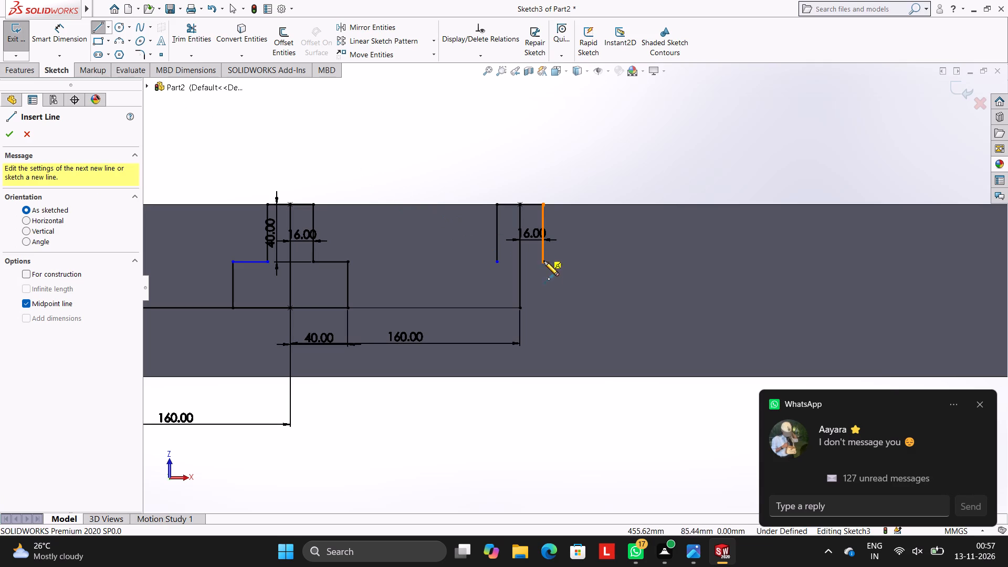
left_click(519, 307)
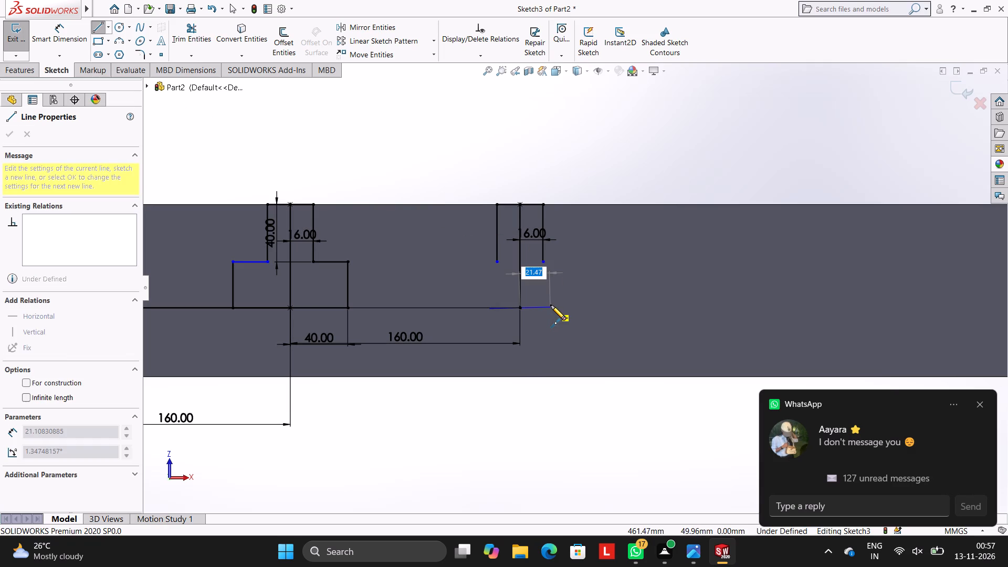
type("40")
key("Return")
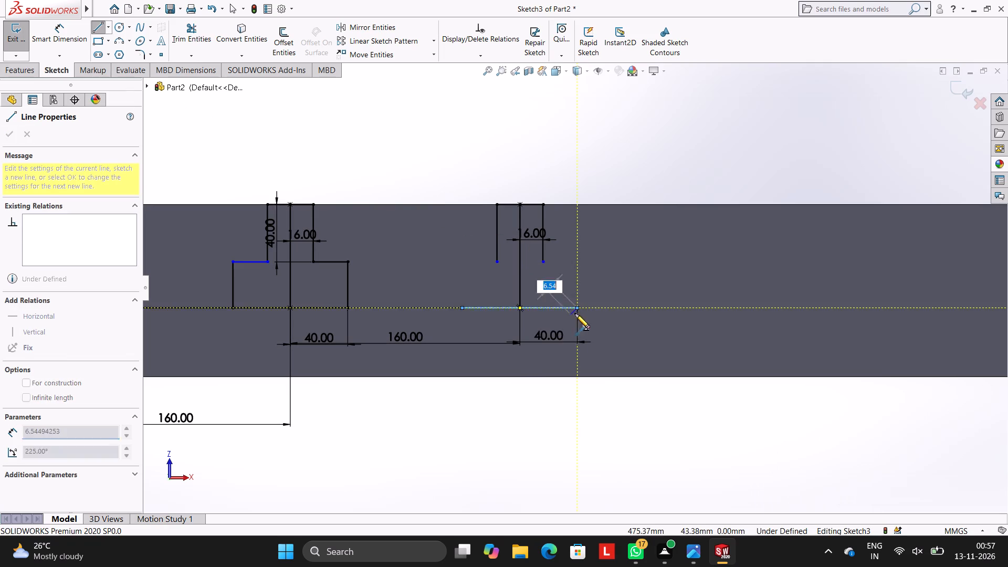
Draw the third slot's right side 32 mm up from the bottom line's end and join it to the neck with a 24 mm horizontal line.
scroll(576, 260, "down", 5)
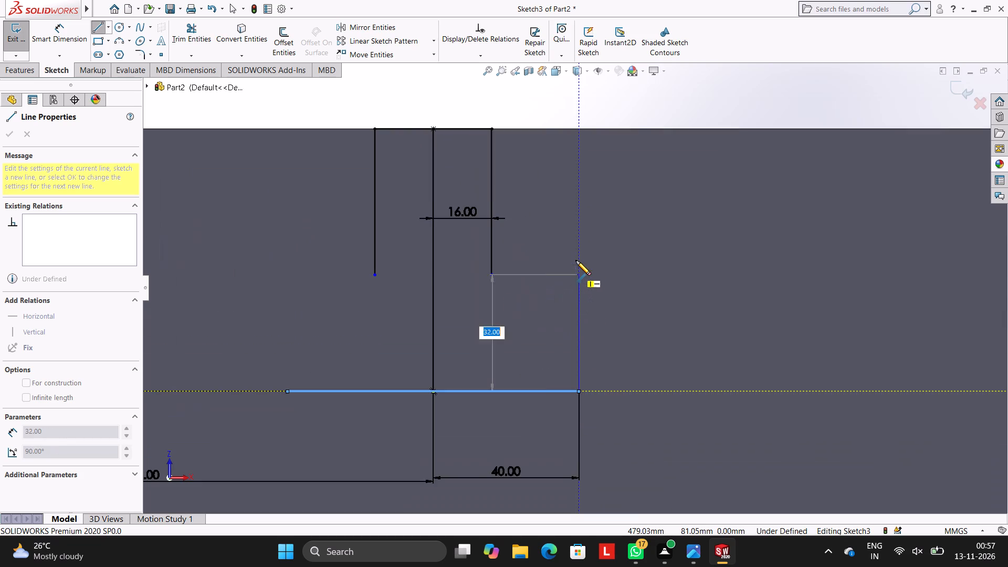
left_click(578, 273)
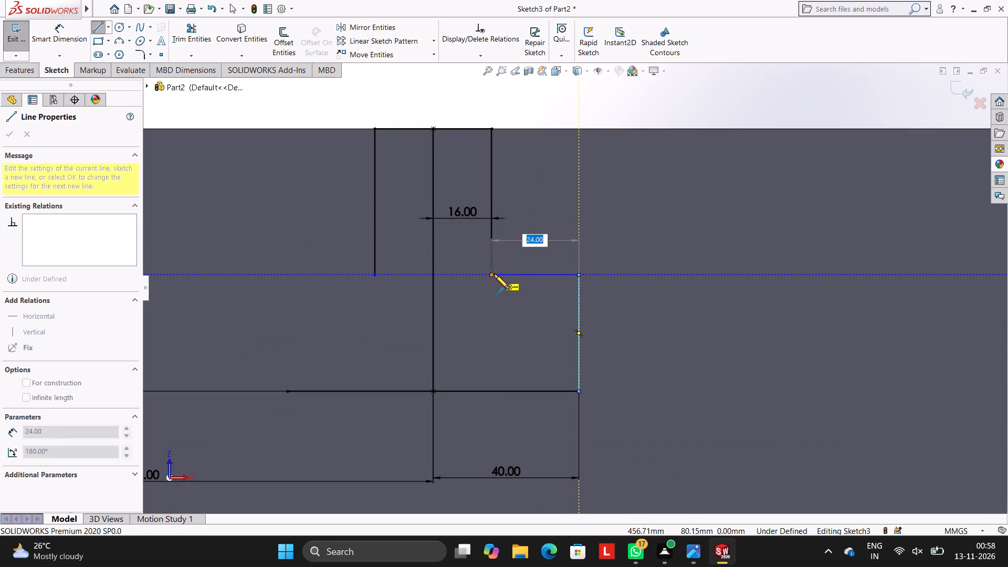
left_click(491, 274)
key("Escape")
key("Escape")
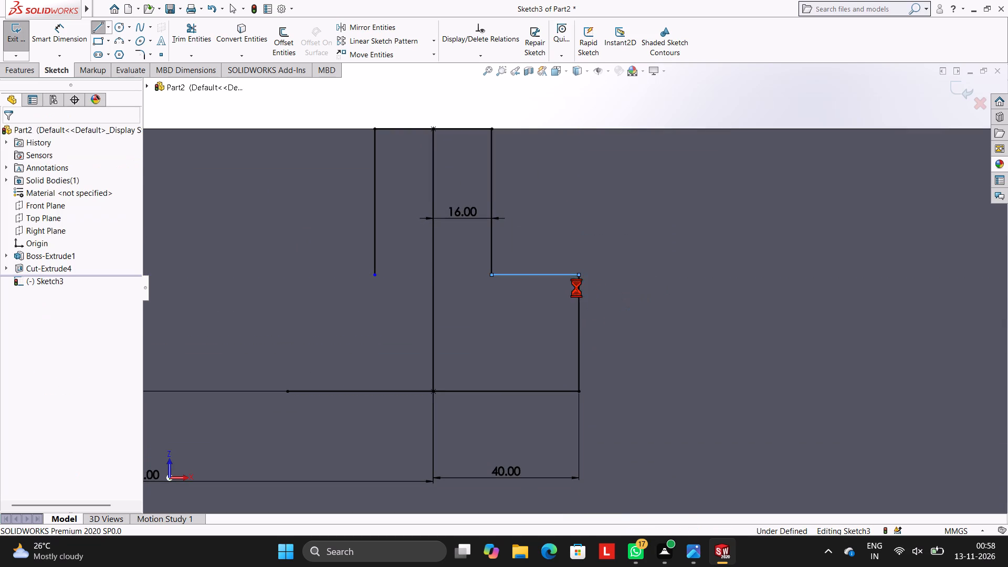
Draw the third slot's left side 32 mm up from the bottom line's end and join it to the neck with a 24 mm horizontal line.
scroll(526, 292, "up", 2)
scroll(526, 292, "down", 1)
left_click(91, 33)
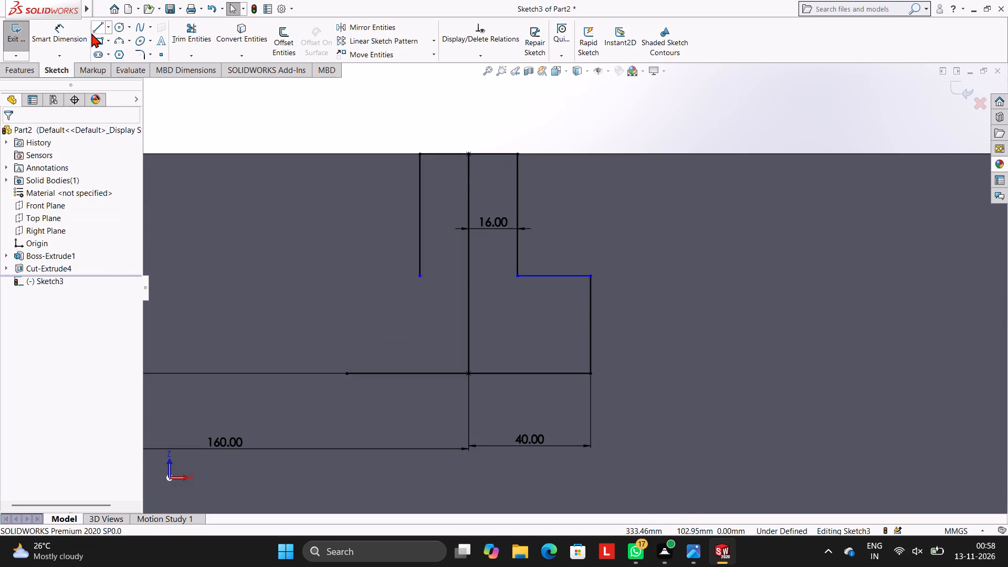
left_click(347, 373)
left_click(346, 277)
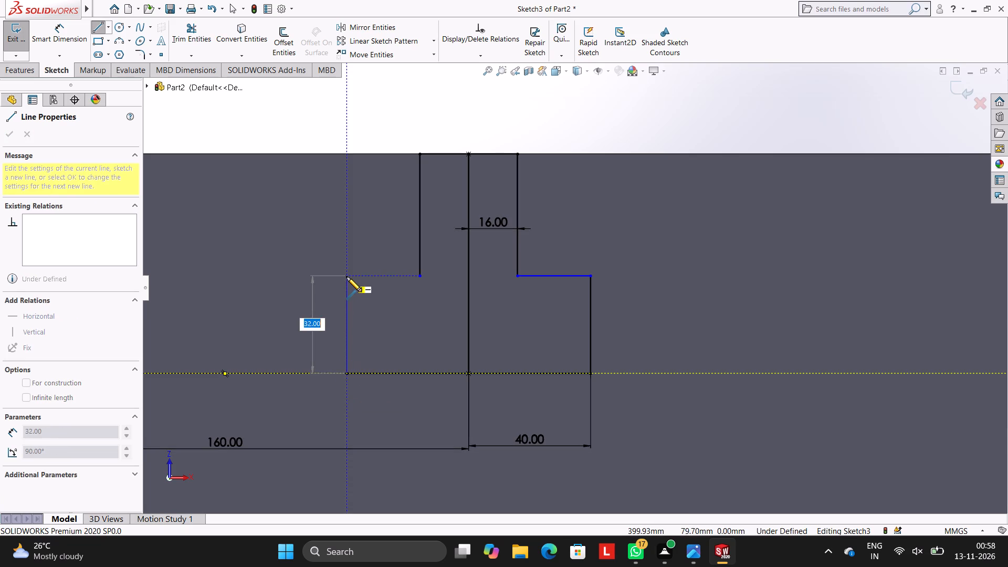
left_click(422, 276)
key("Escape")
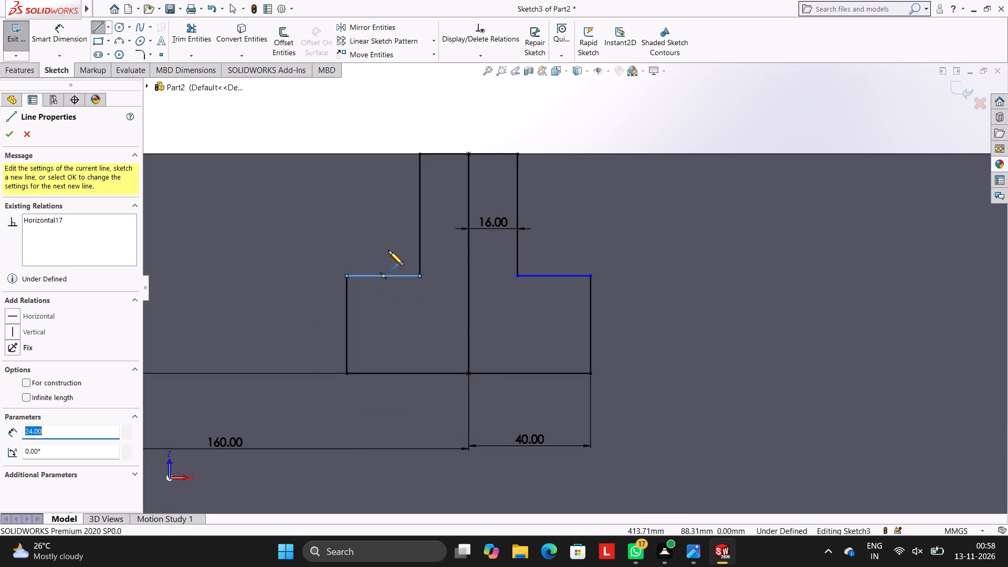
key("Escape")
Draw a 160 mm horizontal line from the third slot's bottom centre and a vertical line from its end up to the block's top edge.
scroll(492, 330, "up", 5)
scroll(573, 341, "up", 3)
scroll(580, 329, "down", 2)
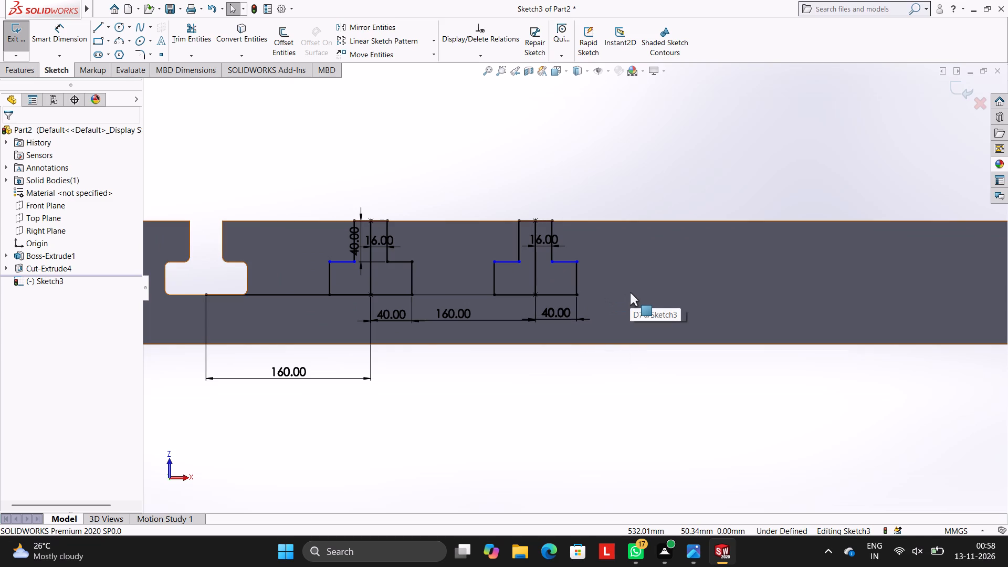
scroll(650, 301, "up", 2)
scroll(650, 301, "down", 2)
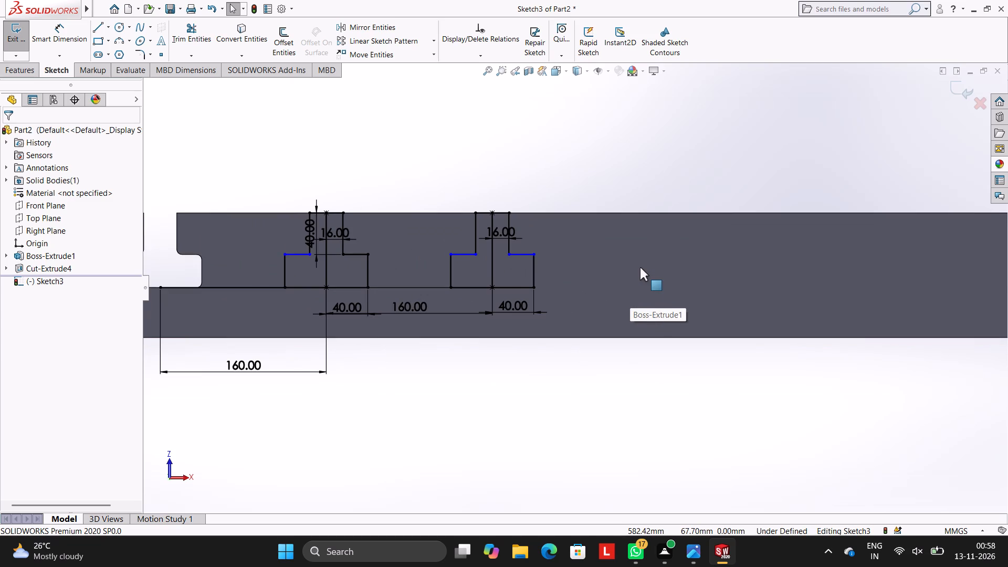
scroll(640, 267, "down", 2)
scroll(640, 267, "up", 6)
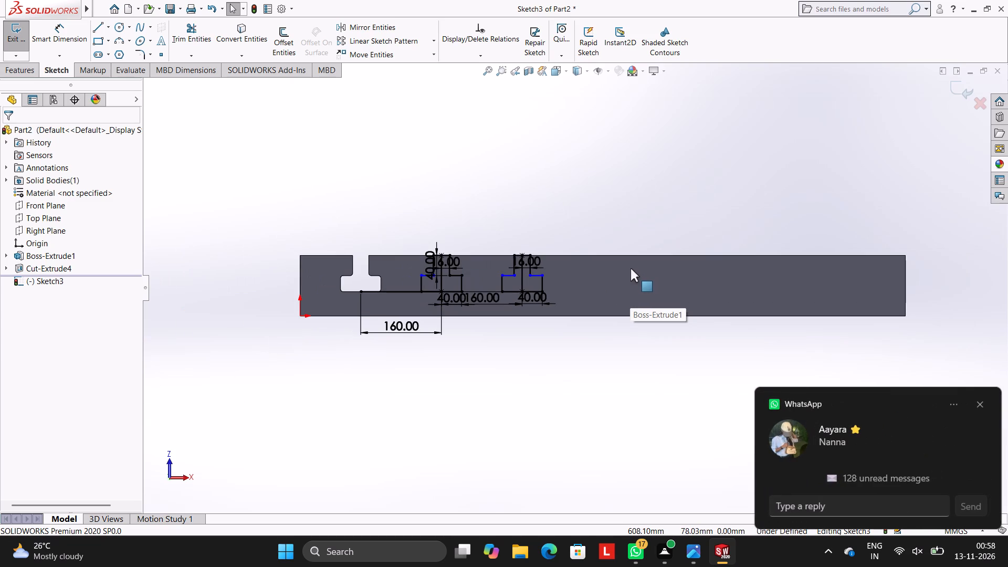
scroll(649, 296, "up", 2)
scroll(652, 296, "down", 3)
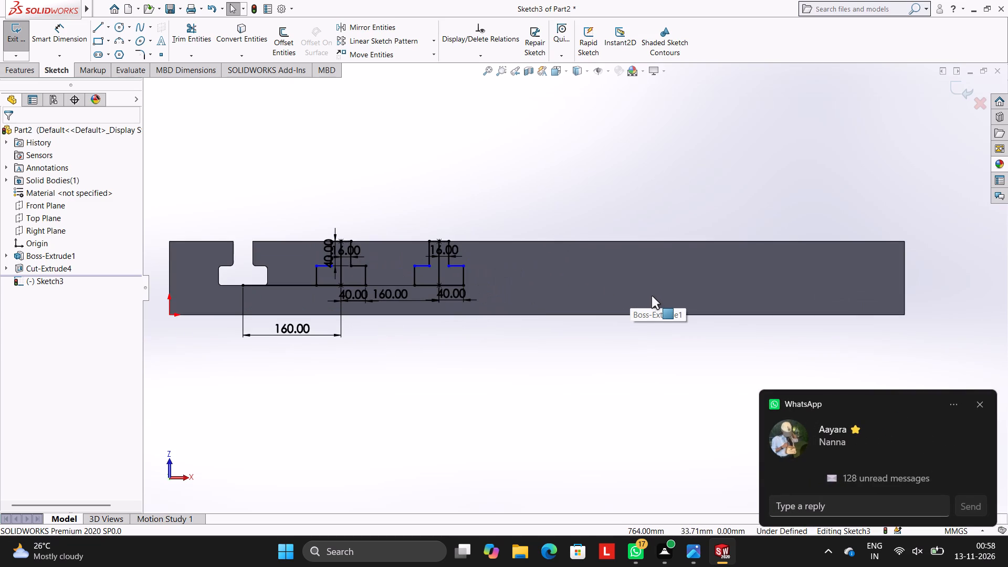
scroll(513, 274, "up", 1)
scroll(513, 274, "down", 2)
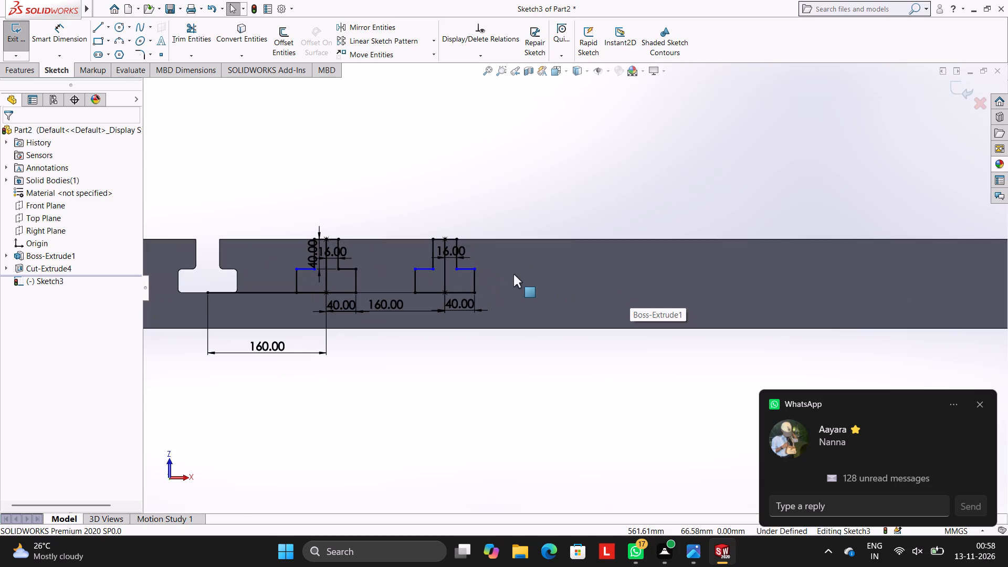
left_click(99, 27)
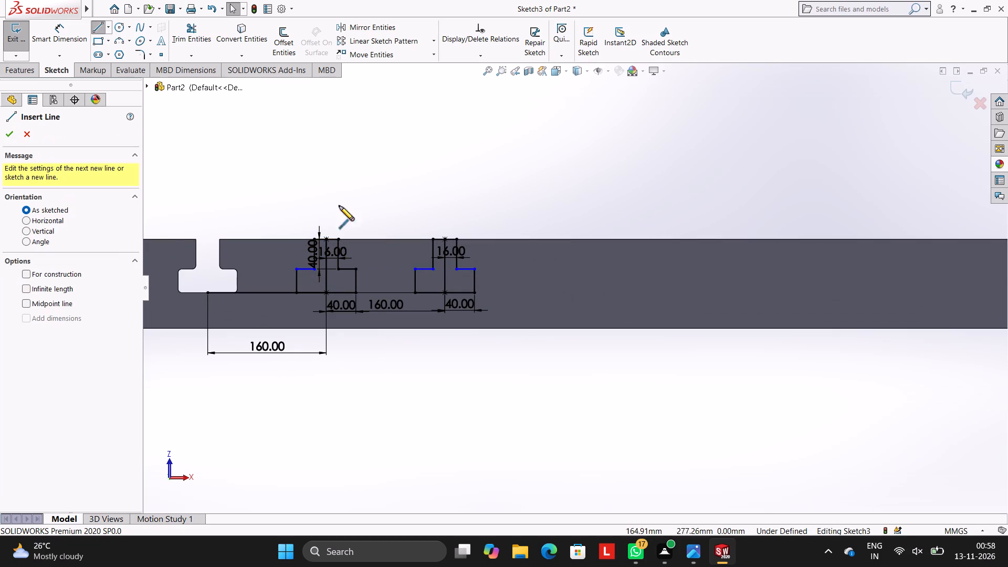
scroll(710, 308, "up", 1)
scroll(668, 282, "down", 2)
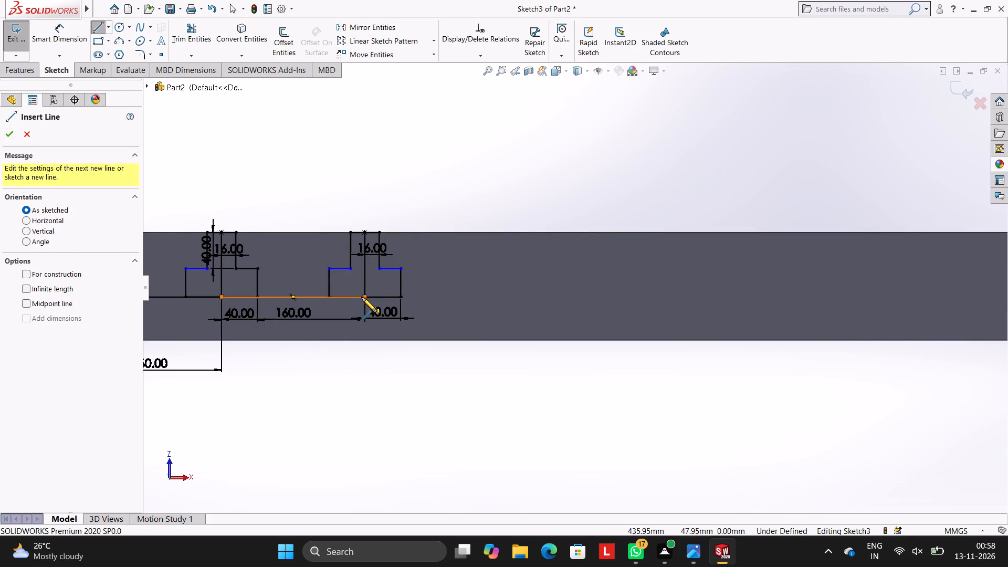
left_click(364, 297)
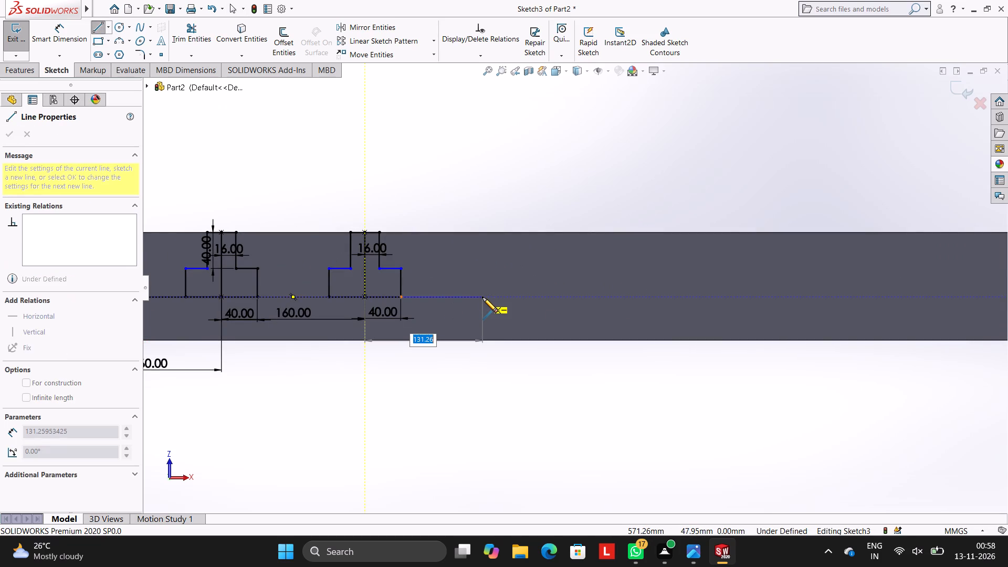
type("160")
key("Return")
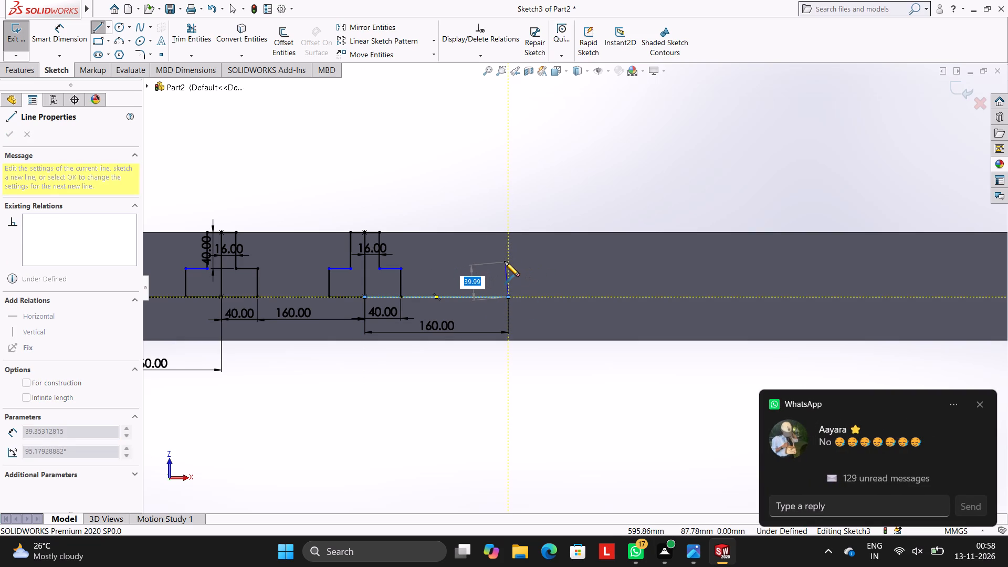
left_click(509, 233)
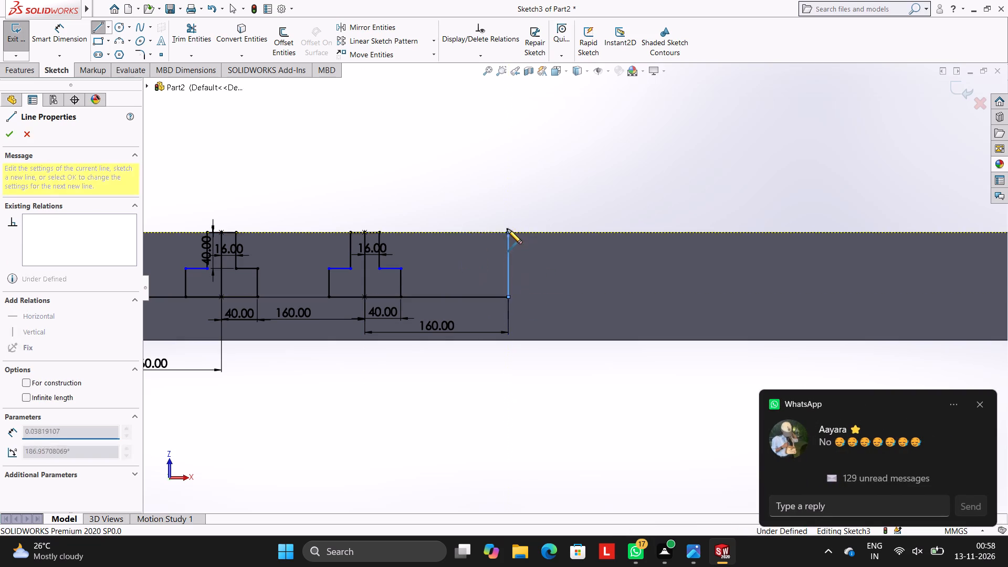
key("Escape")
key("Escape")
Draw a horizontal midpoint line on the block's top edge, centred on the fourth slot's vertical line and extending 16 mm to each side.
scroll(539, 222, "down", 4)
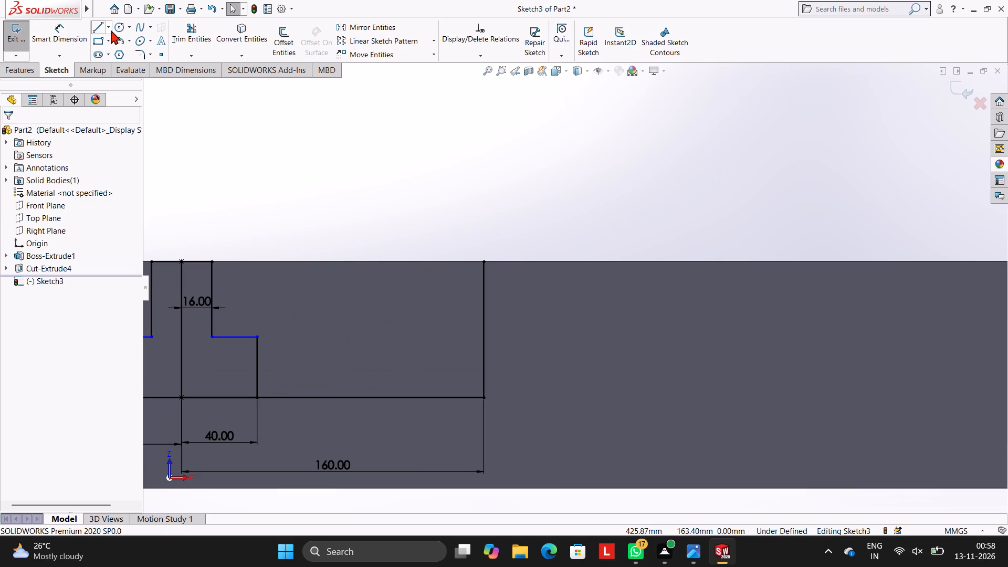
left_click(109, 26)
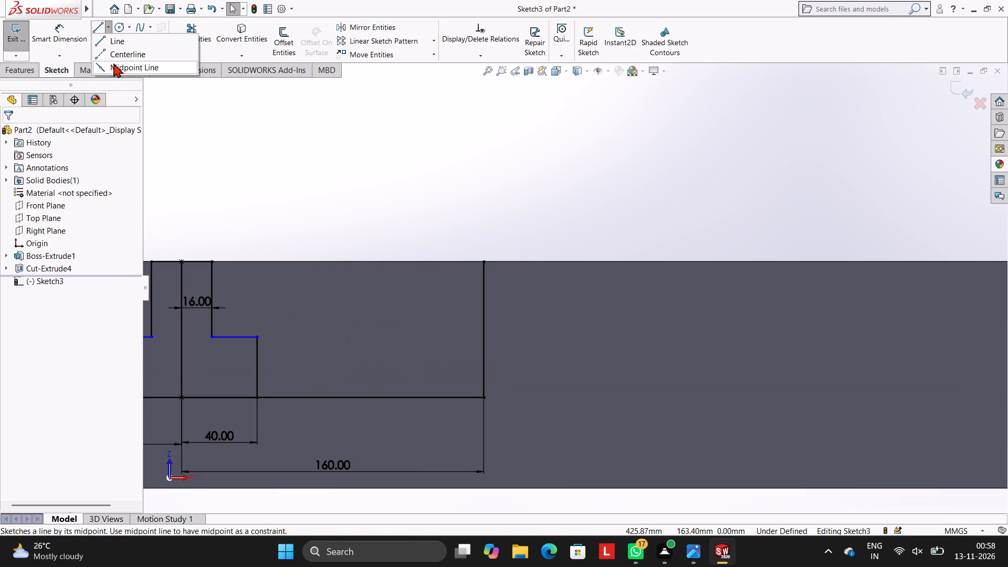
left_click(115, 68)
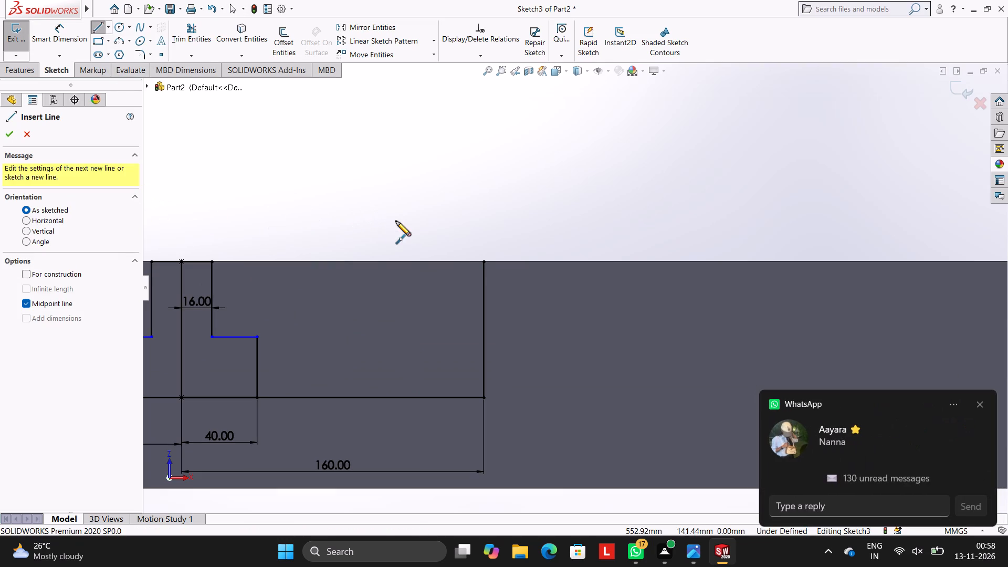
left_click(482, 262)
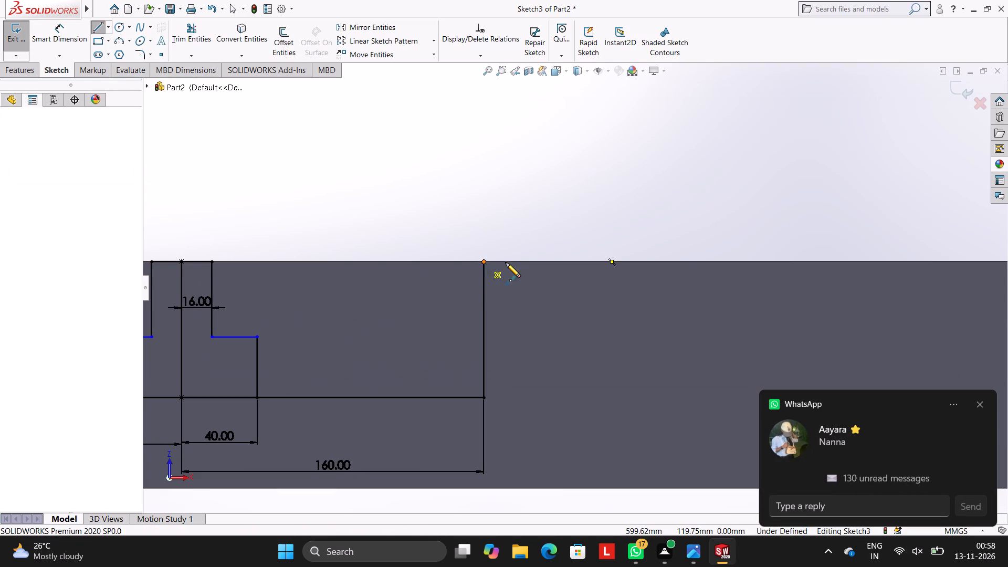
type("16")
key("Return")
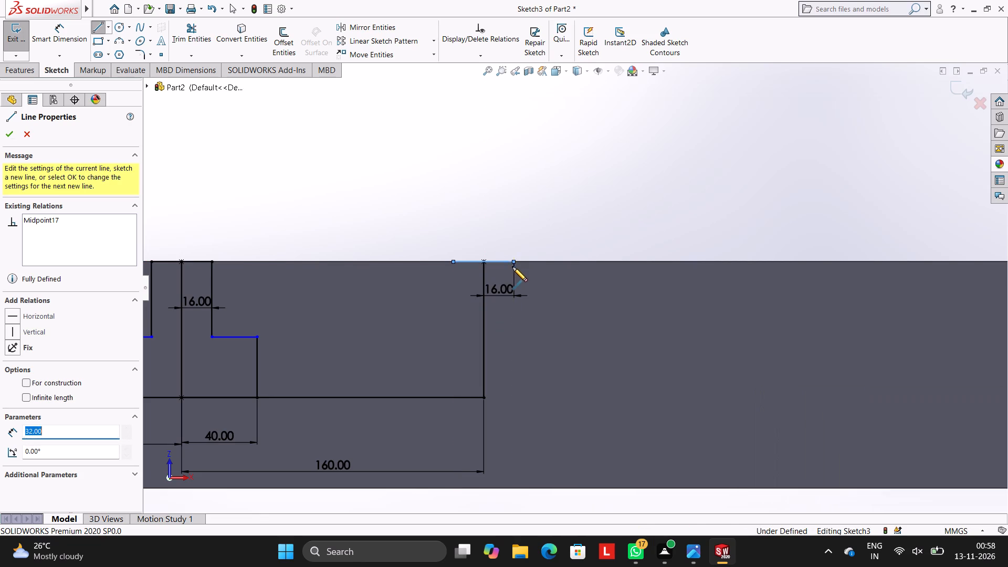
Draw the fourth slot neck's two vertical sides, each 40 mm down from the ends of its top line.
left_click(516, 335)
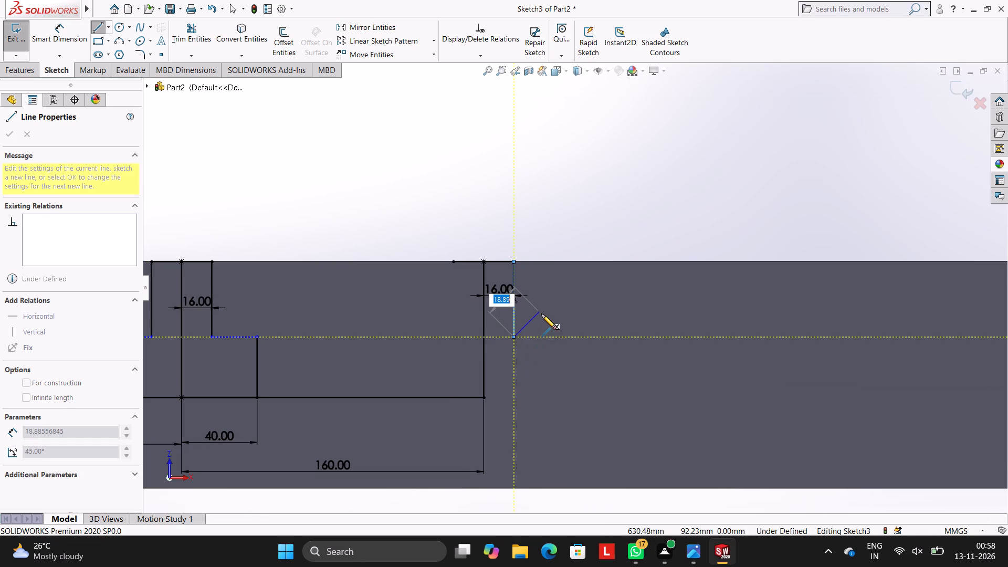
key("Escape")
key("Escape")
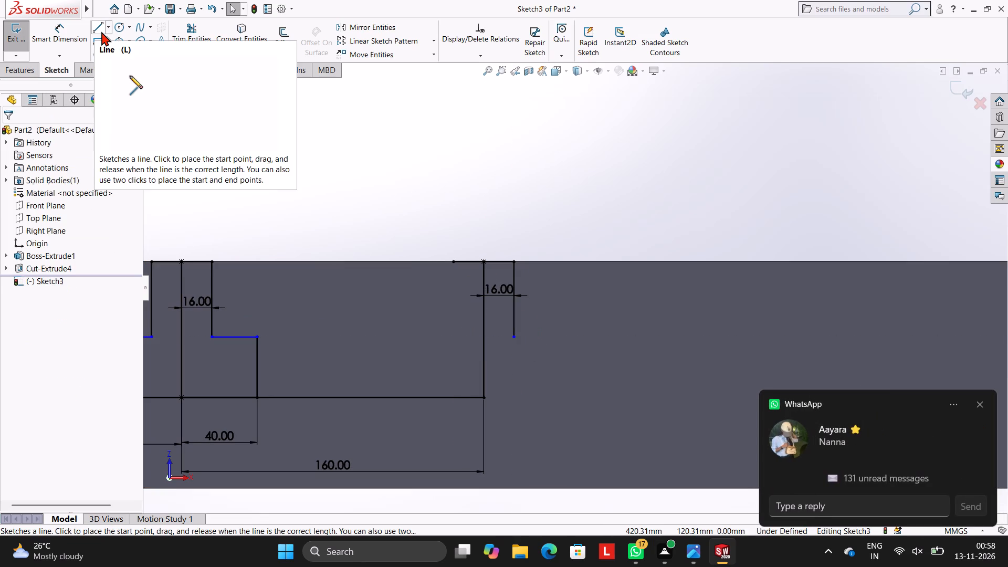
left_click(100, 29)
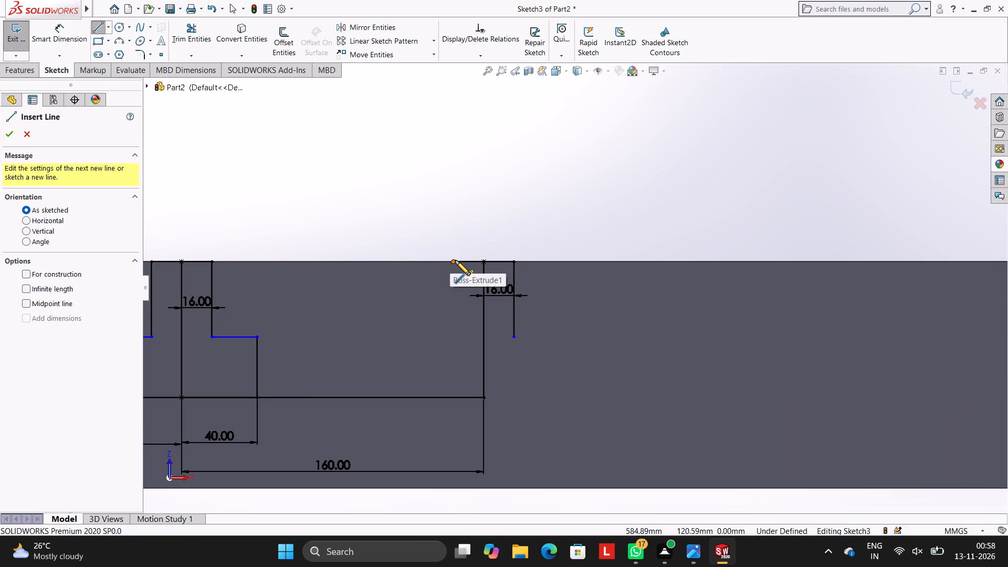
left_click(452, 261)
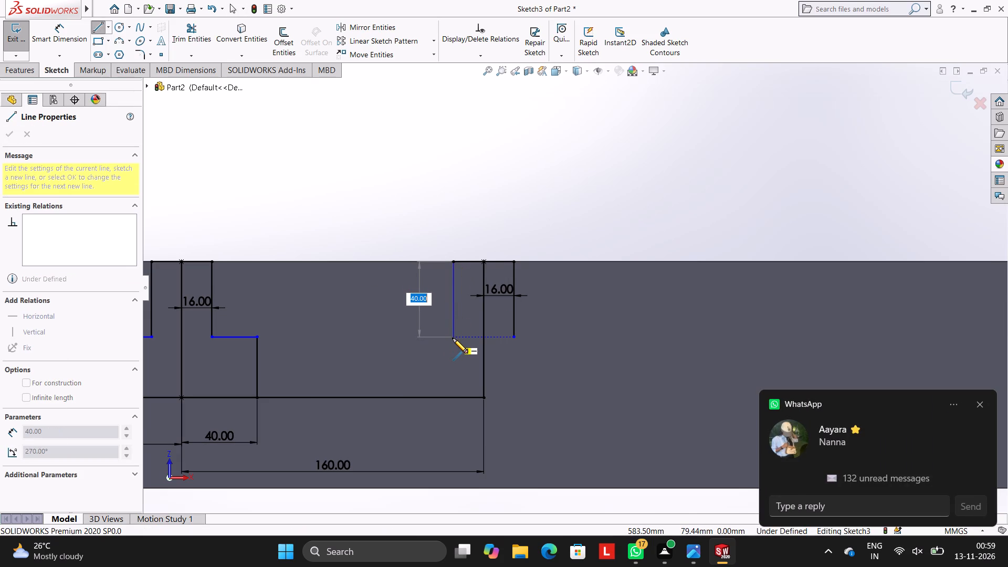
left_click(453, 338)
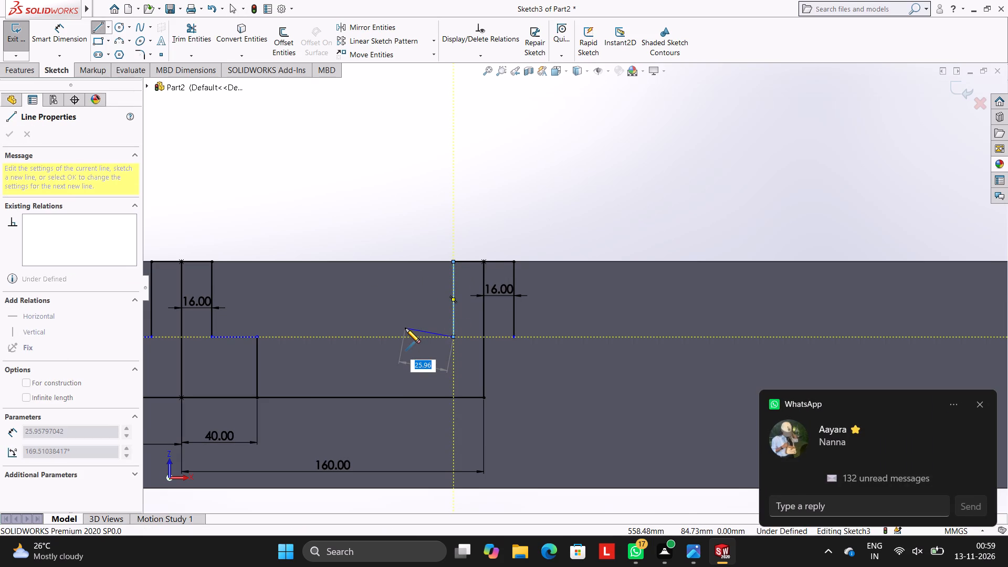
key("Escape")
key("Escape")
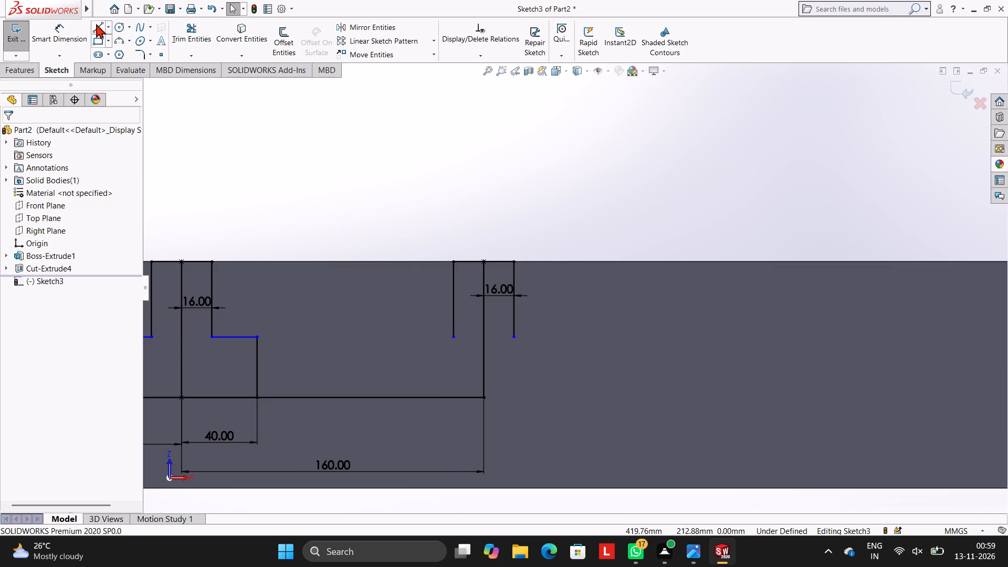
Draw the fourth slot's bottom as a horizontal midpoint line centred on the vertical line's lower end, extending 40 mm to each side.
left_click(110, 28)
left_click(121, 66)
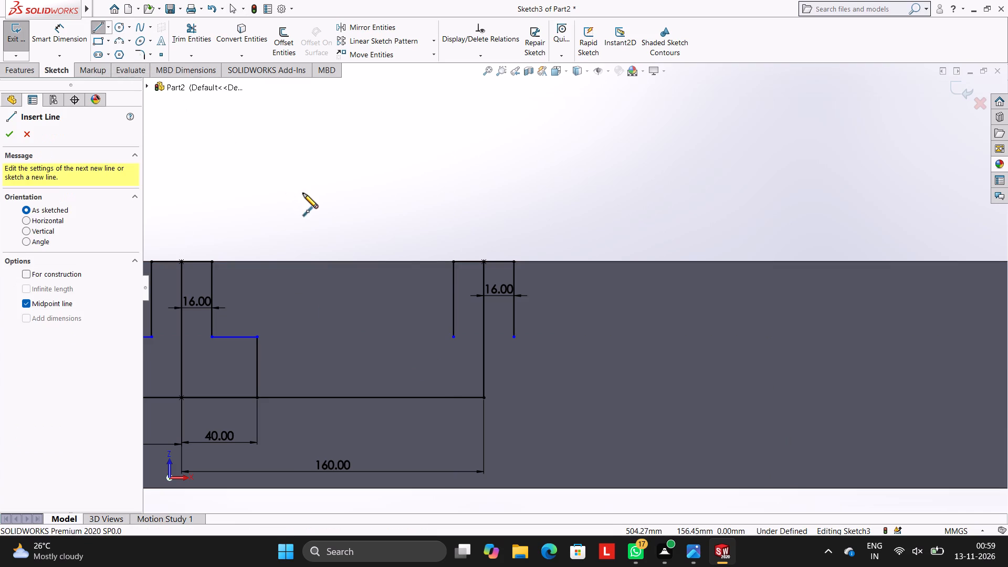
scroll(524, 411, "up", 2)
scroll(524, 411, "down", 3)
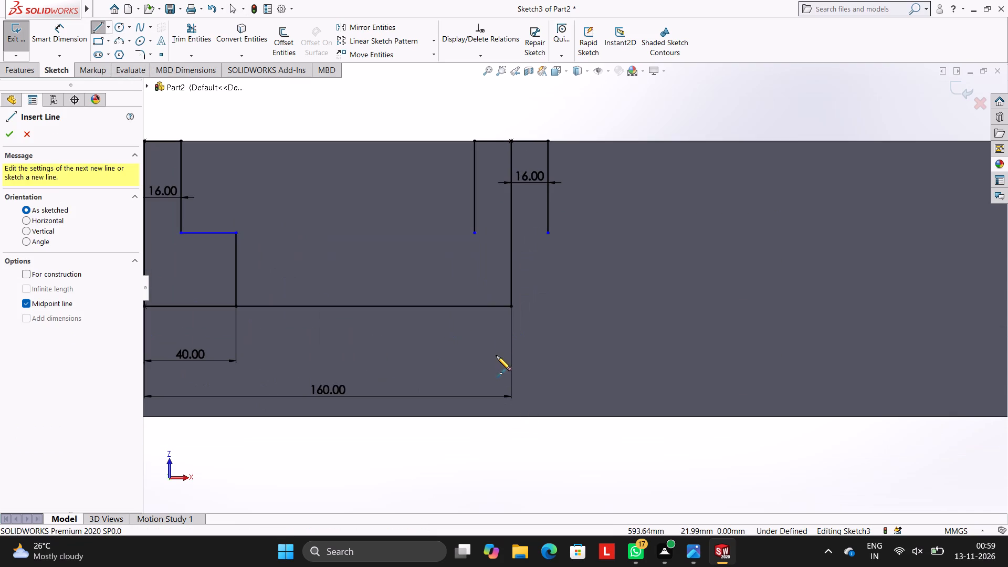
left_click(509, 307)
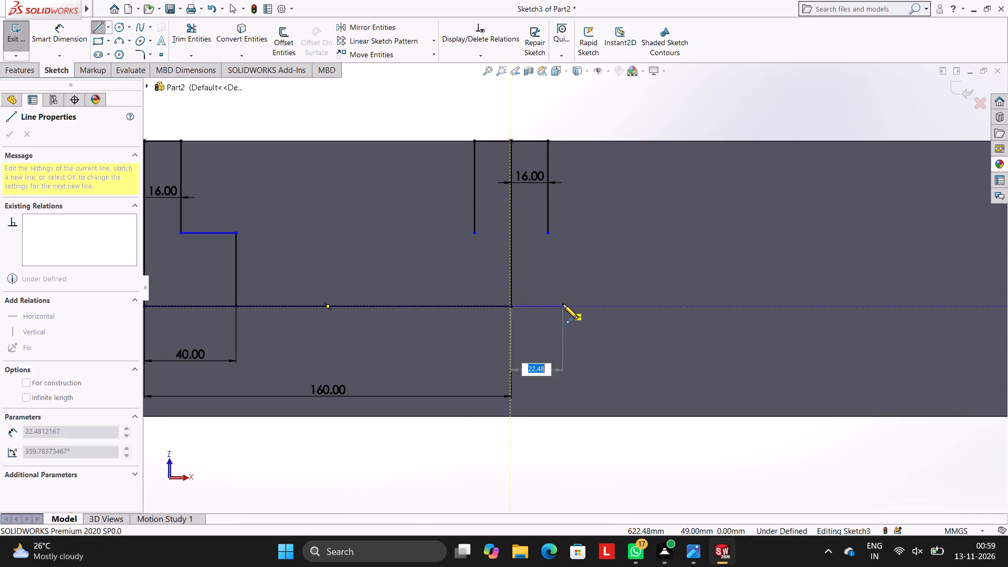
type("40")
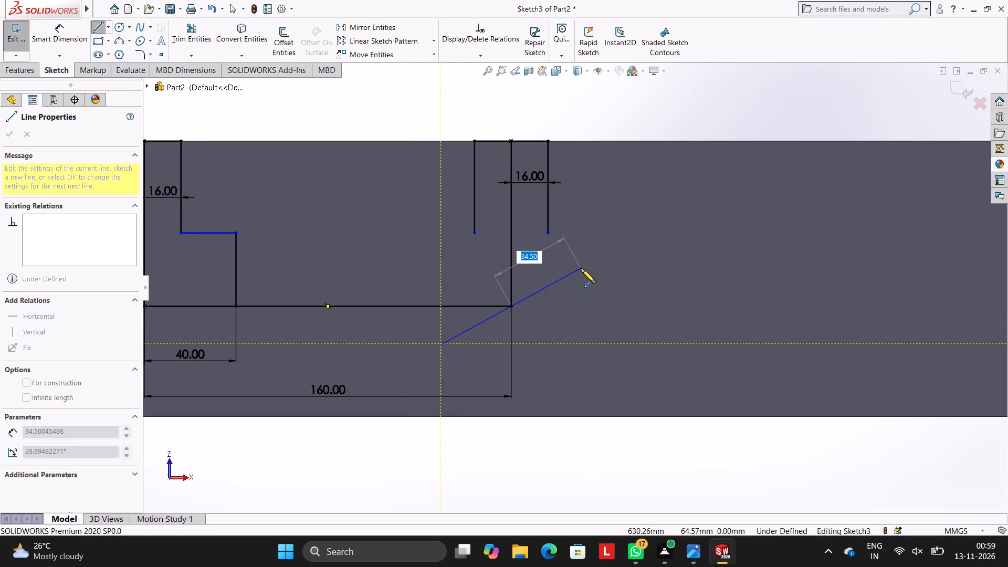
type("40")
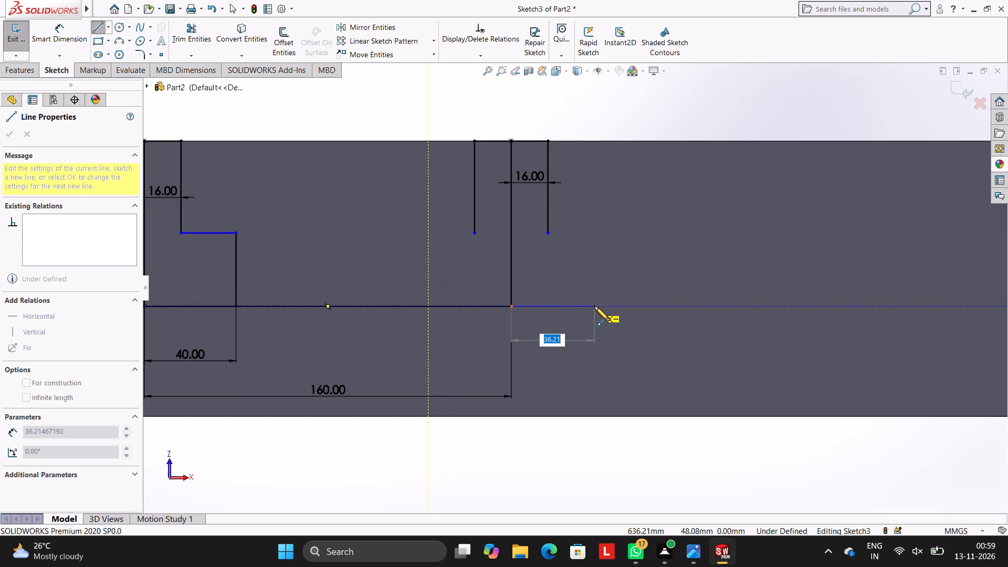
type("40")
key("Return")
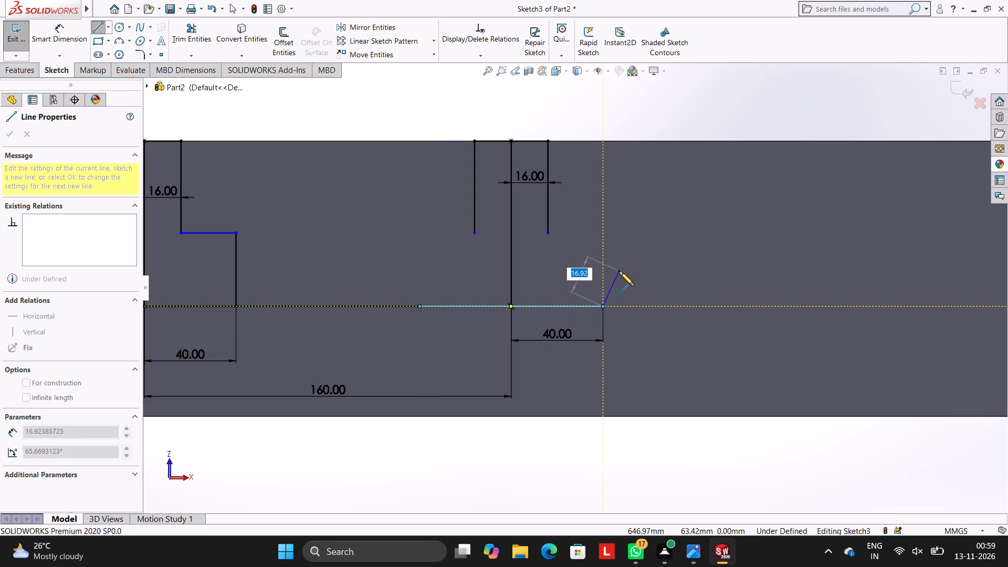
Draw the fourth slot's right side 32 mm up from the bottom line's end and join it to the neck with a 24 mm horizontal line.
left_click(604, 231)
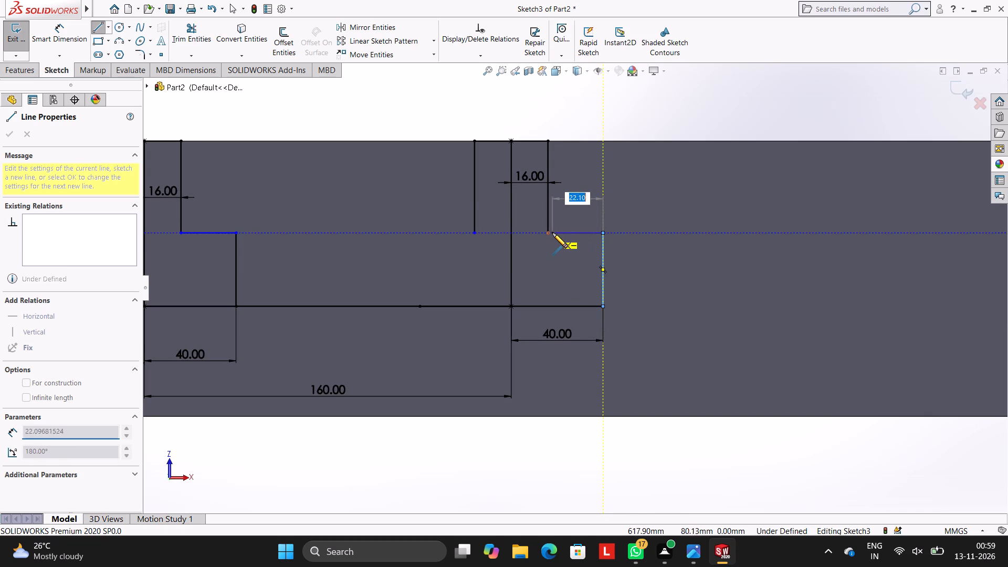
left_click(546, 233)
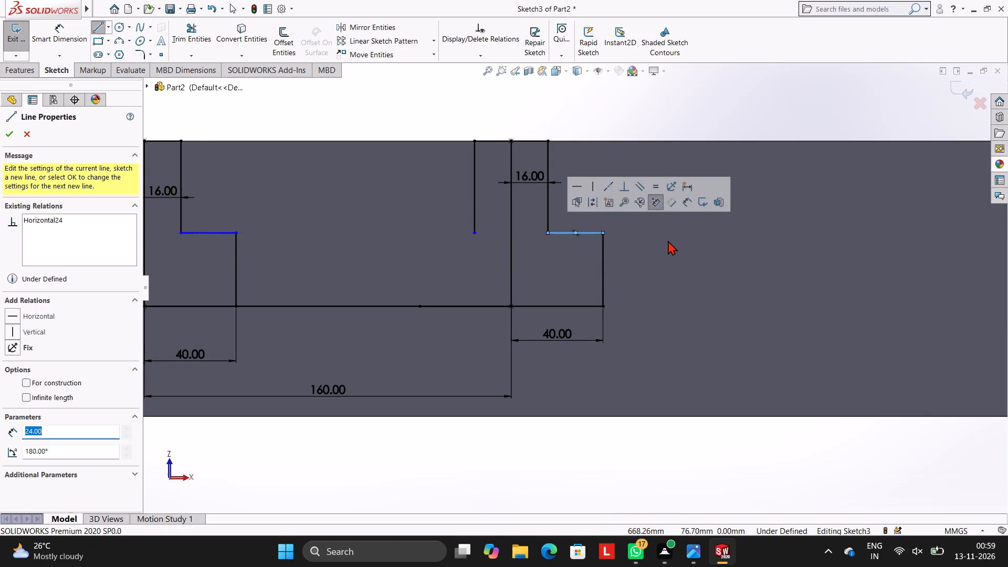
key("Escape")
key("Escape")
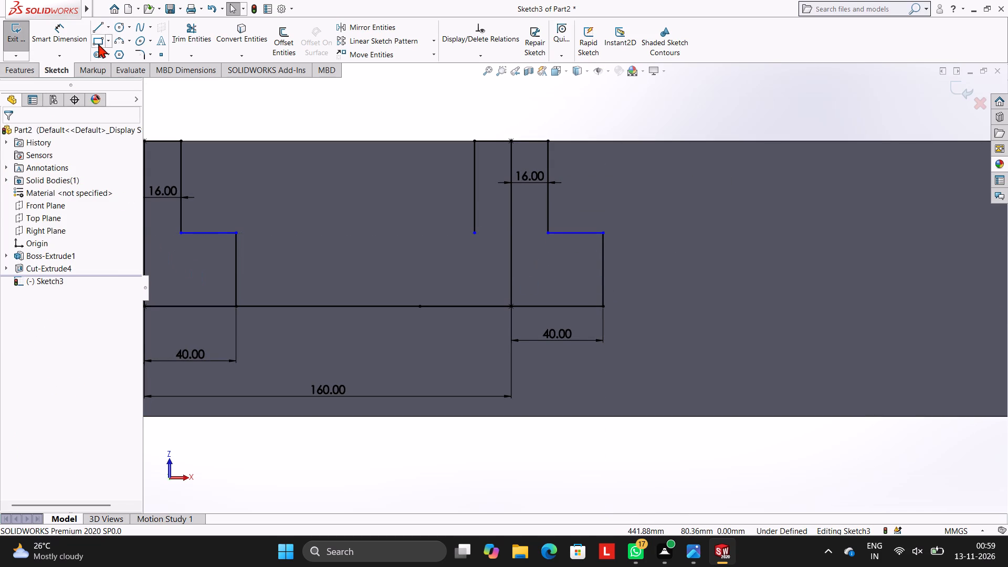
Draw the fourth slot's left side 32 mm up from the bottom line's end and join it to the neck with a 24 mm horizontal line.
left_click(97, 29)
left_click(420, 307)
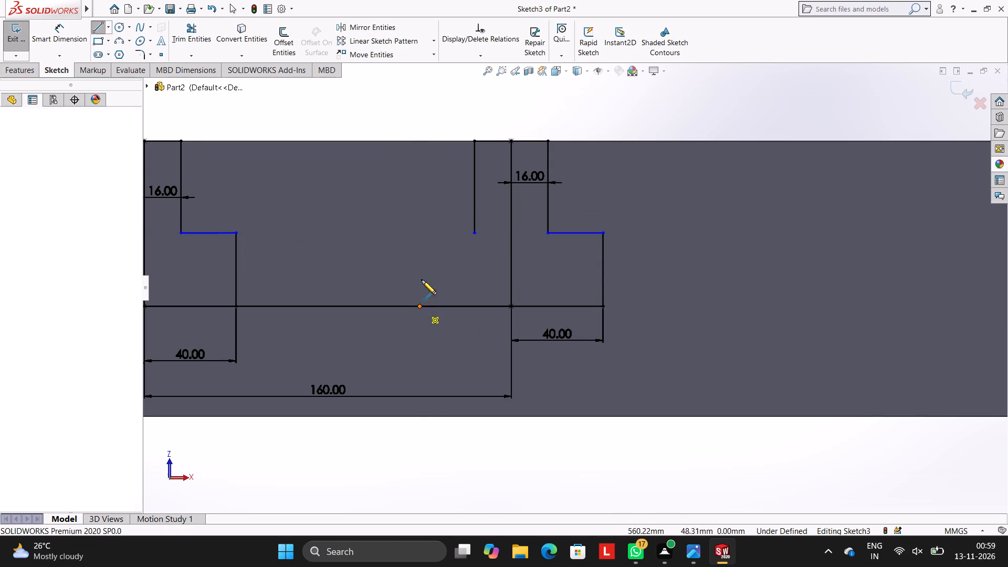
left_click(418, 235)
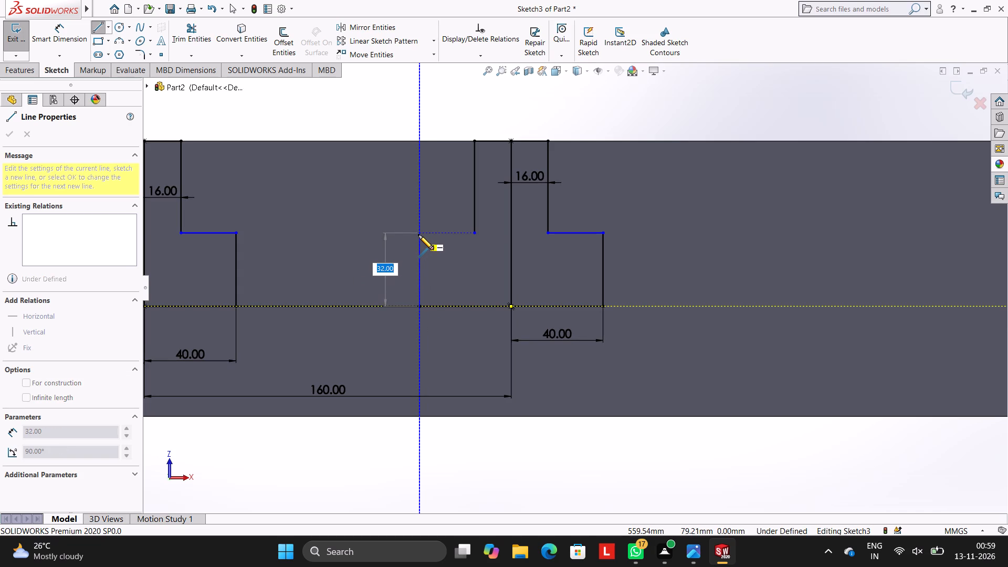
left_click(475, 232)
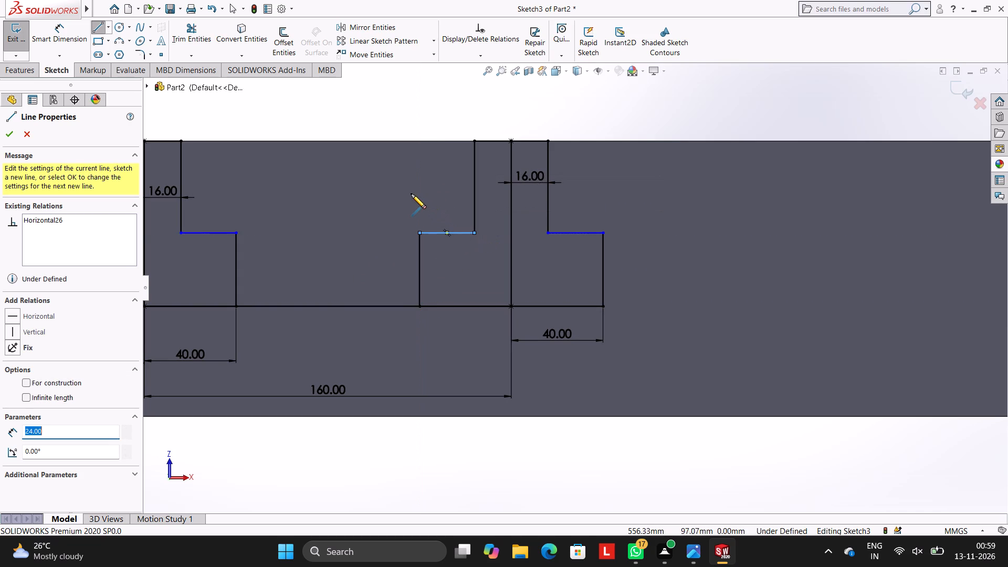
key("Escape")
key("Escape")
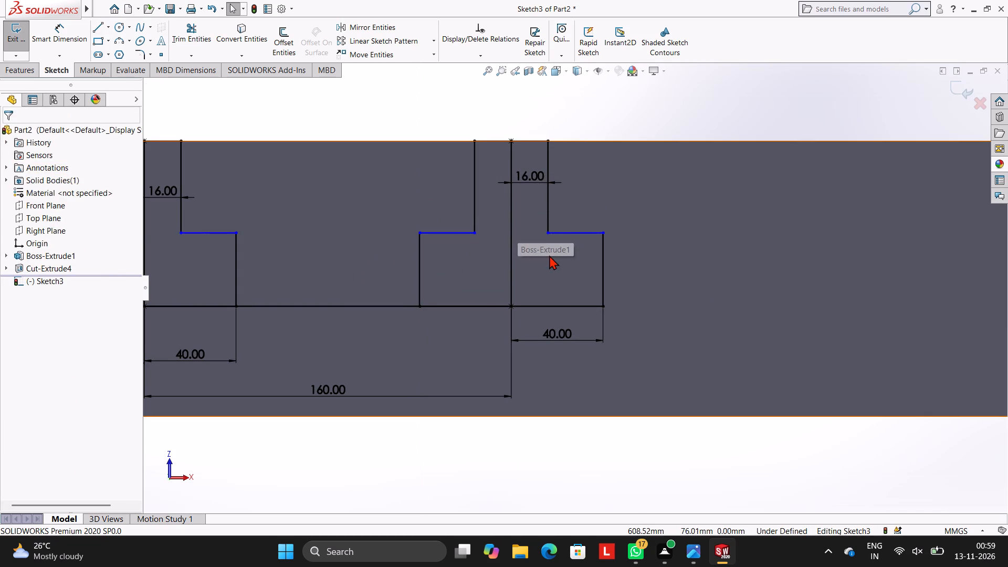
Draw a 160 mm horizontal line from the lower end of the fourth slot's vertical centre line towards the block's uncut end.
scroll(549, 255, "up", 10)
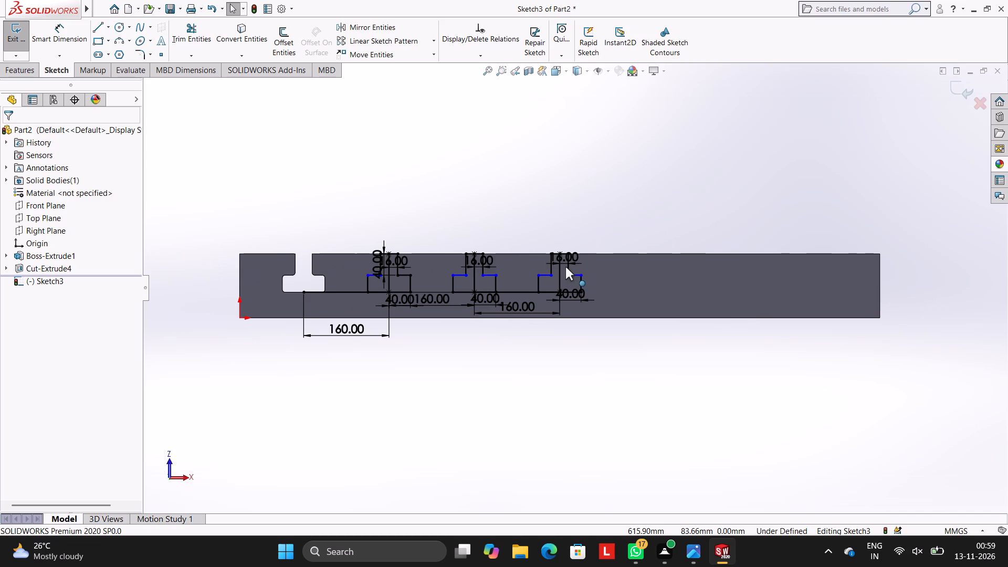
scroll(602, 288, "up", 1)
scroll(602, 288, "down", 2)
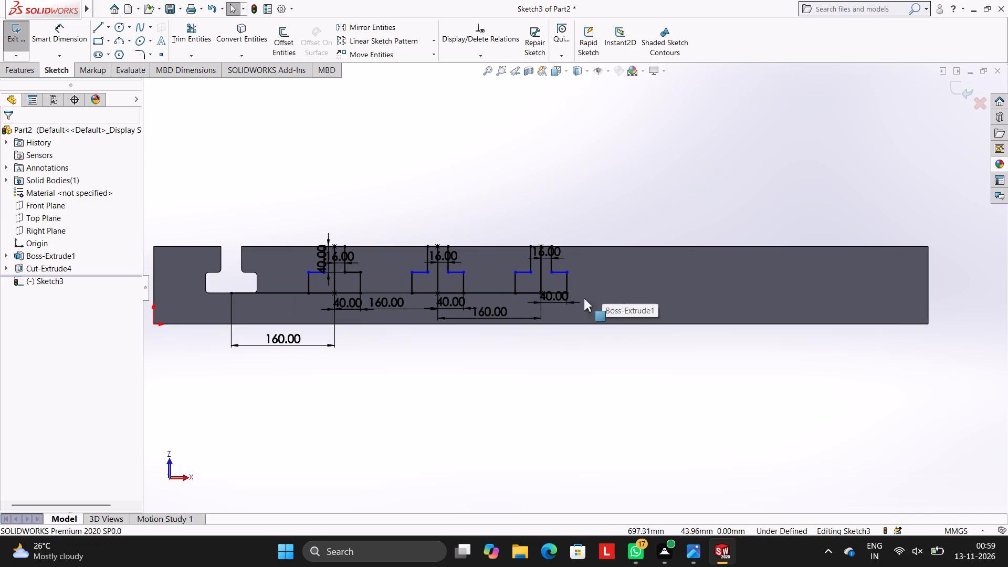
left_click(94, 27)
scroll(378, 252, "down", 2)
scroll(644, 313, "up", 3)
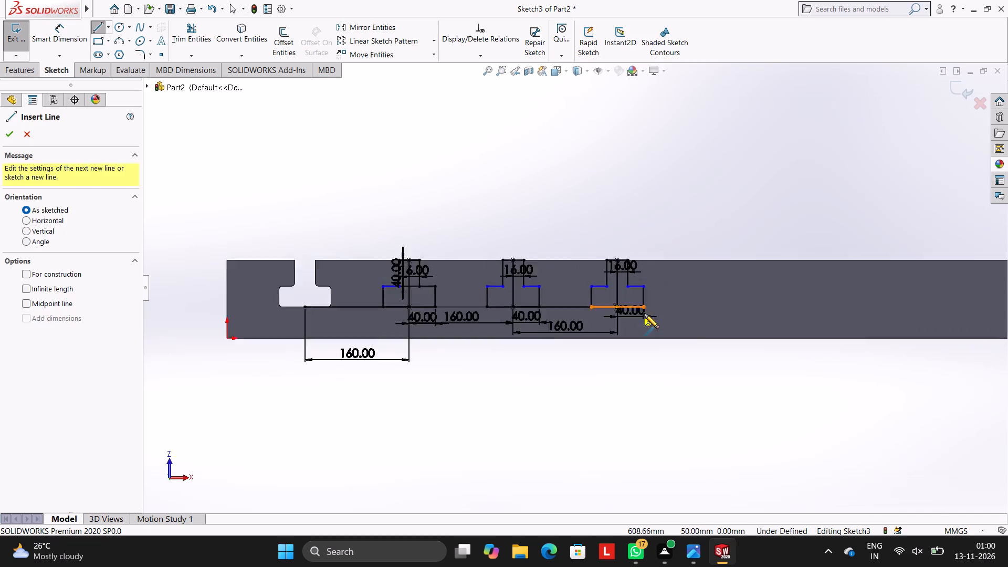
scroll(771, 361, "up", 2)
scroll(752, 337, "down", 2)
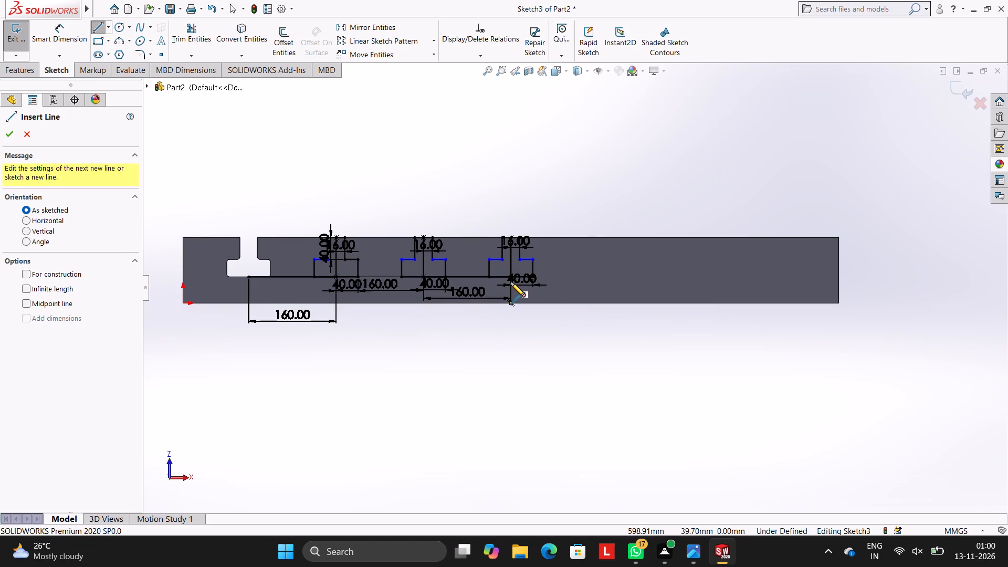
scroll(527, 279, "down", 5)
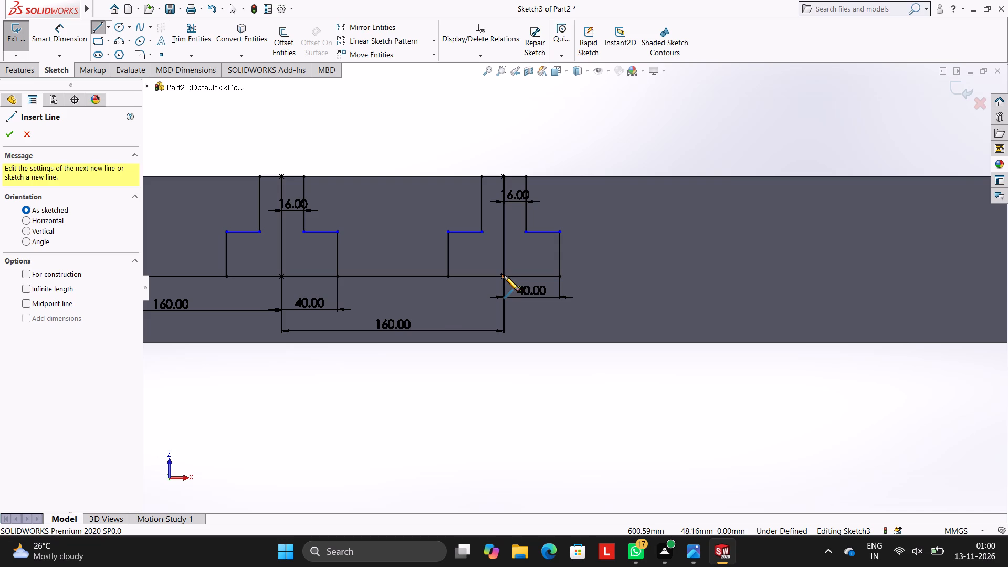
left_click(504, 276)
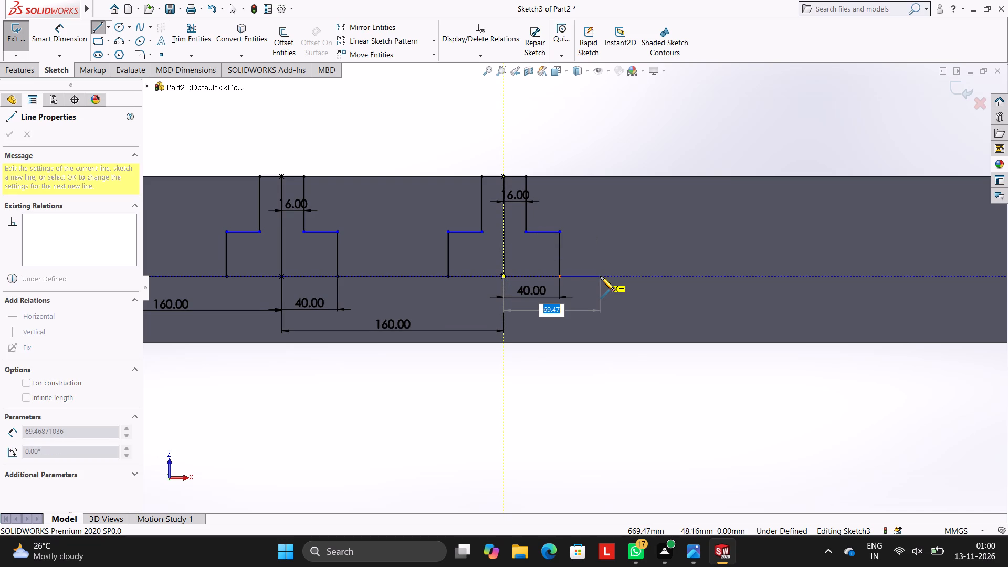
type("160")
key("Return")
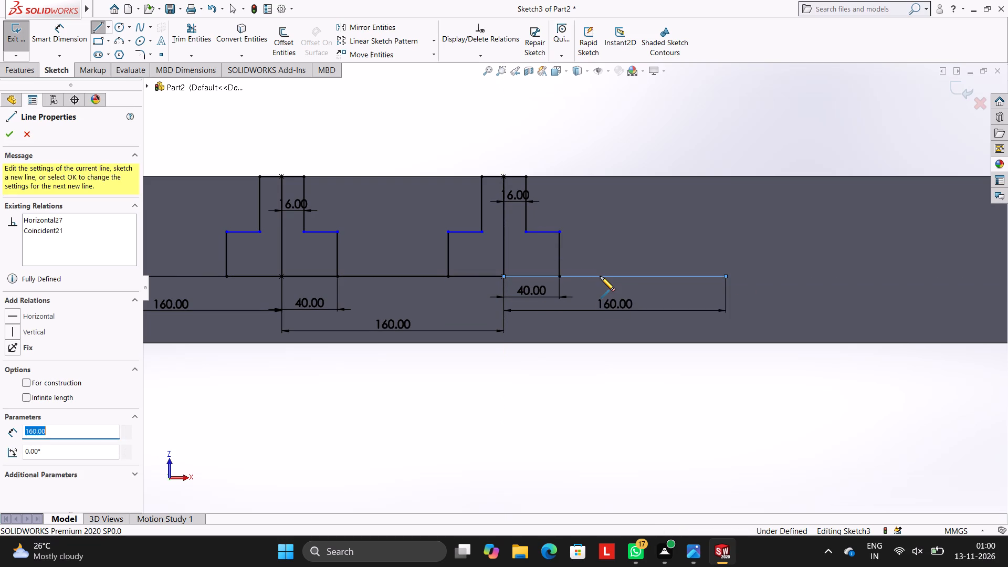
key("Escape")
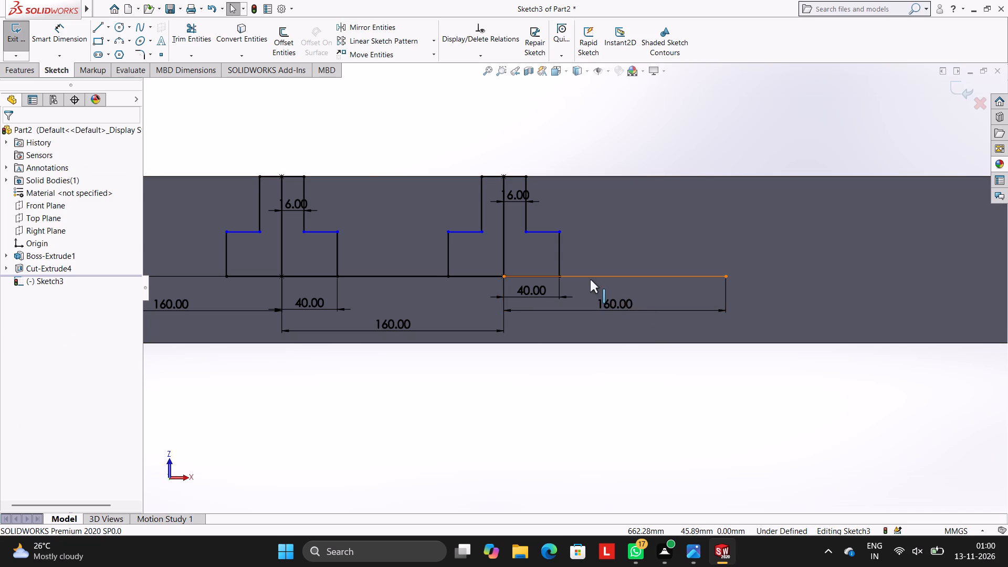
key("Escape")
Draw the fifth slot's 72 mm vertical centre line from the end of the 160 mm line up to the block's top edge.
scroll(739, 241, "up", 3)
scroll(739, 241, "down", 2)
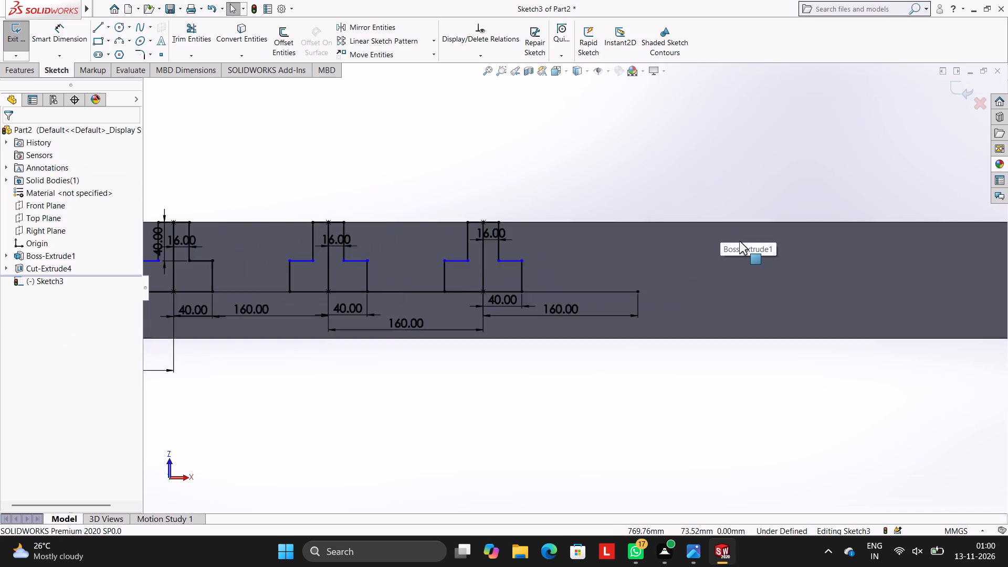
scroll(739, 241, "down", 1)
left_click(101, 31)
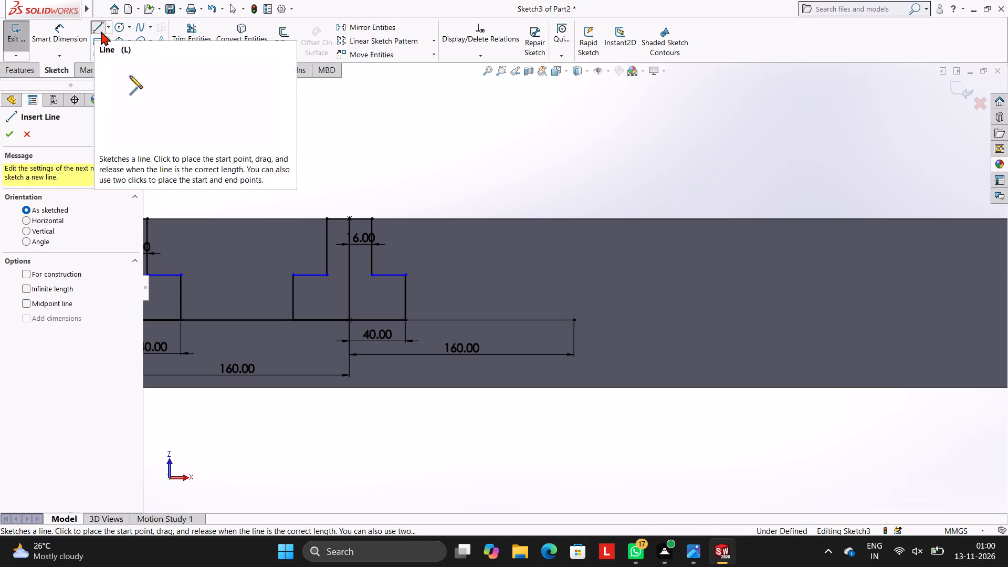
left_click(573, 320)
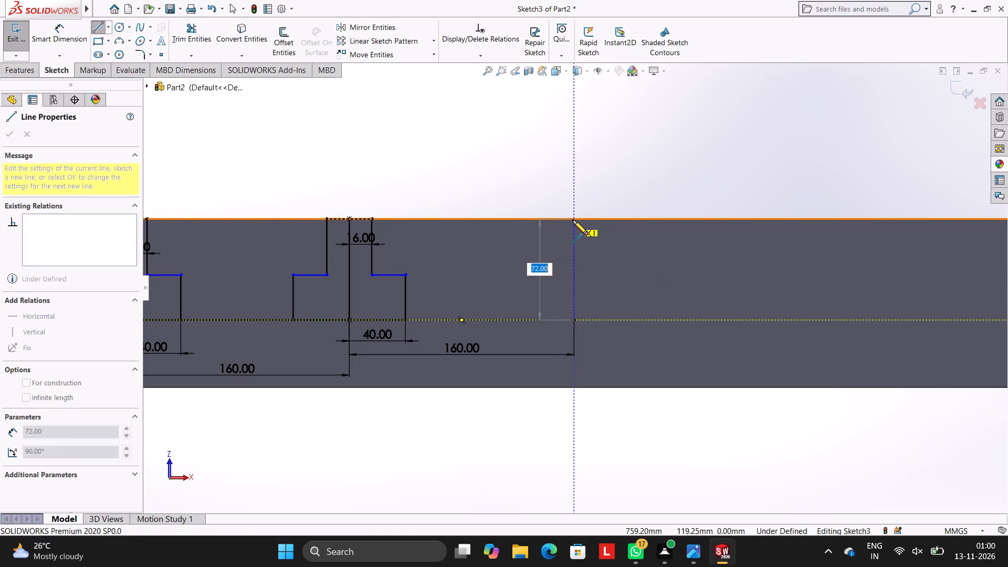
left_click(573, 217)
key("Escape")
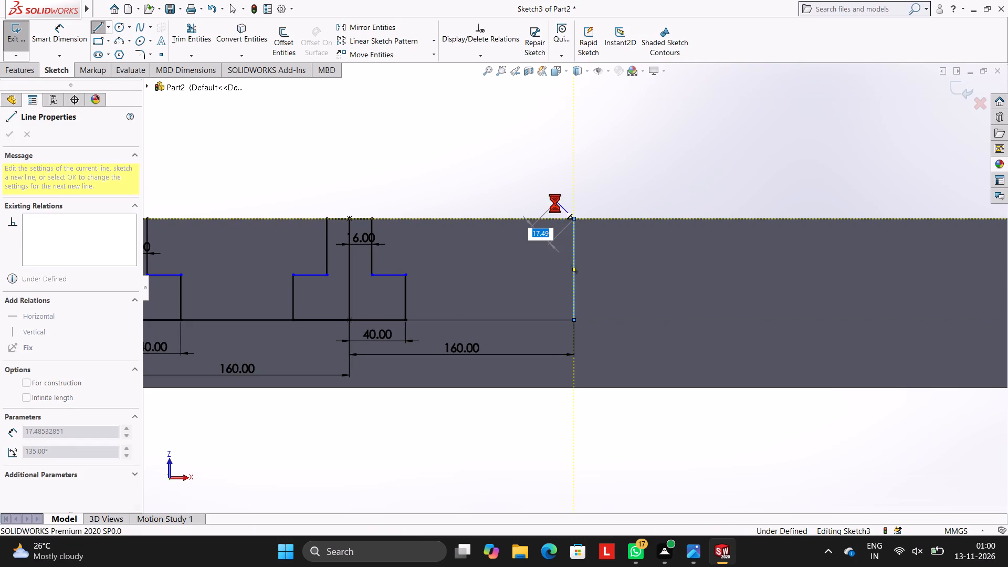
key("Escape")
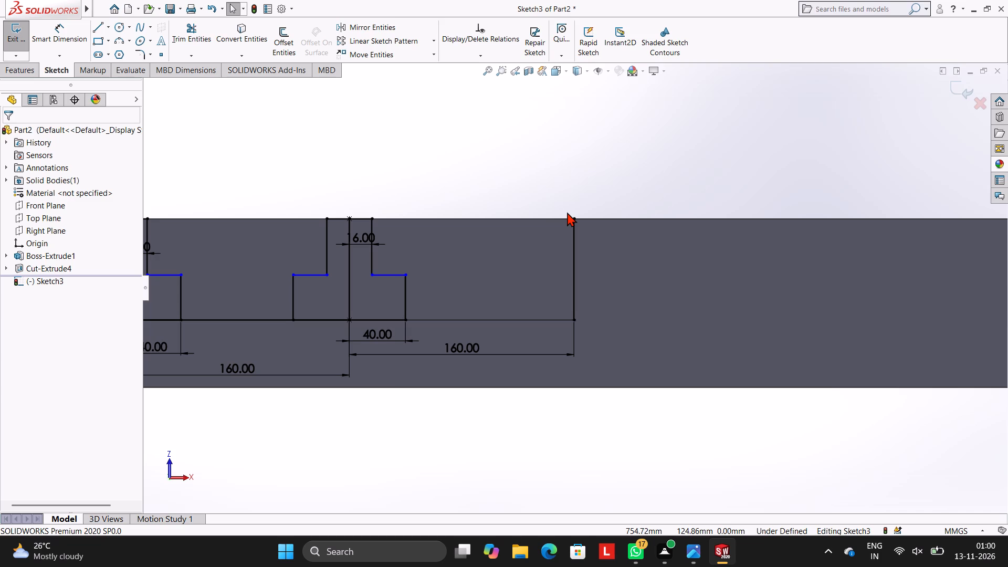
Draw a horizontal midpoint line on the block's top edge, centred on the fifth slot's vertical line and extending 16 mm to each side.
left_click(108, 27)
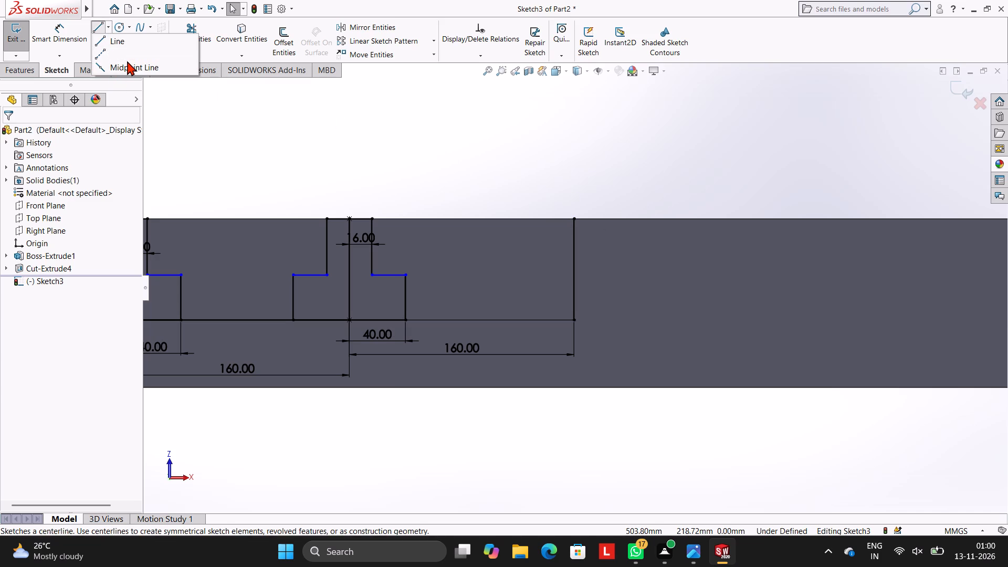
left_click(125, 64)
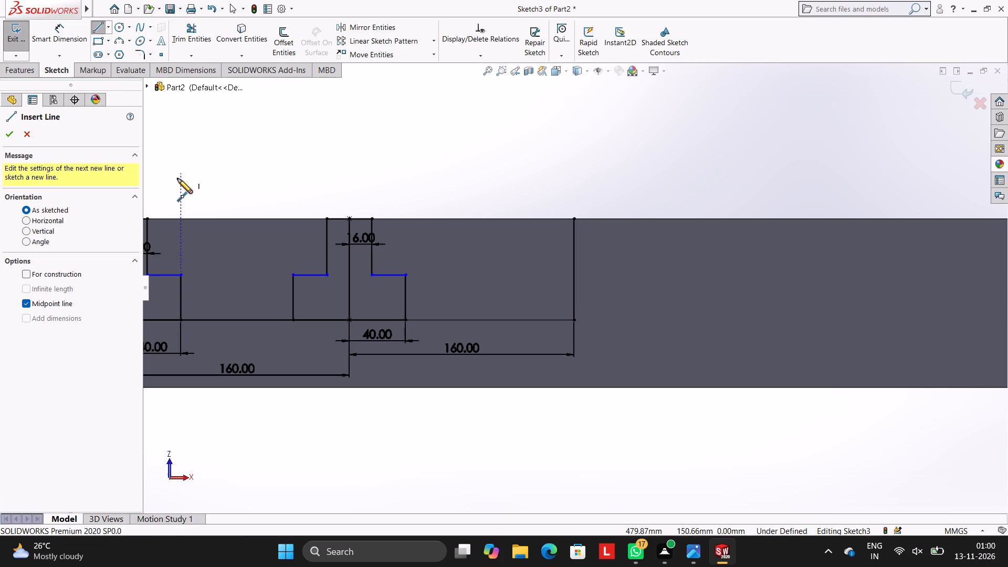
left_click(574, 218)
type("16")
key("Return")
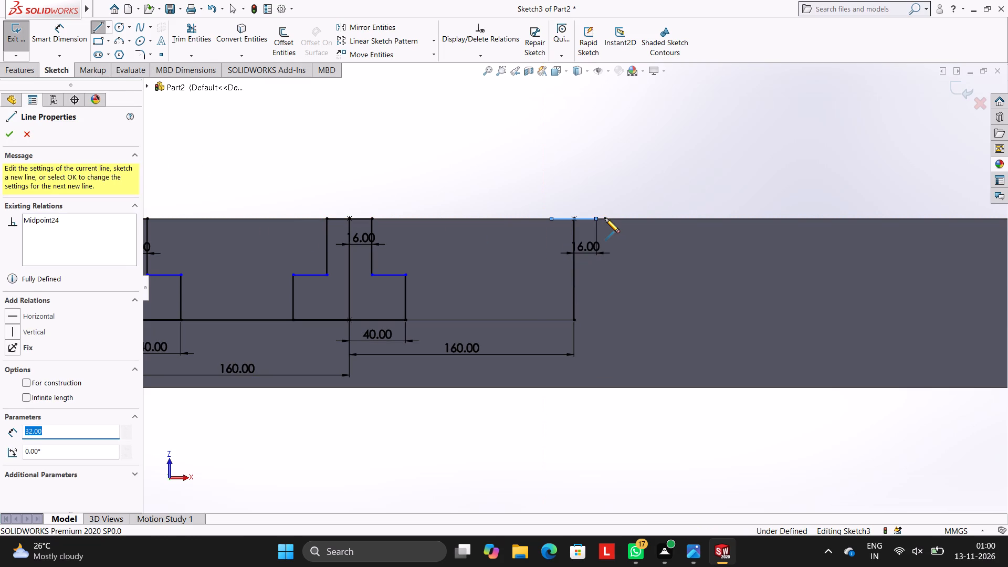
Draw the fifth slot neck's two vertical sides from the ends of its top line down to the level of the fourth slot's shoulders.
left_click(595, 276)
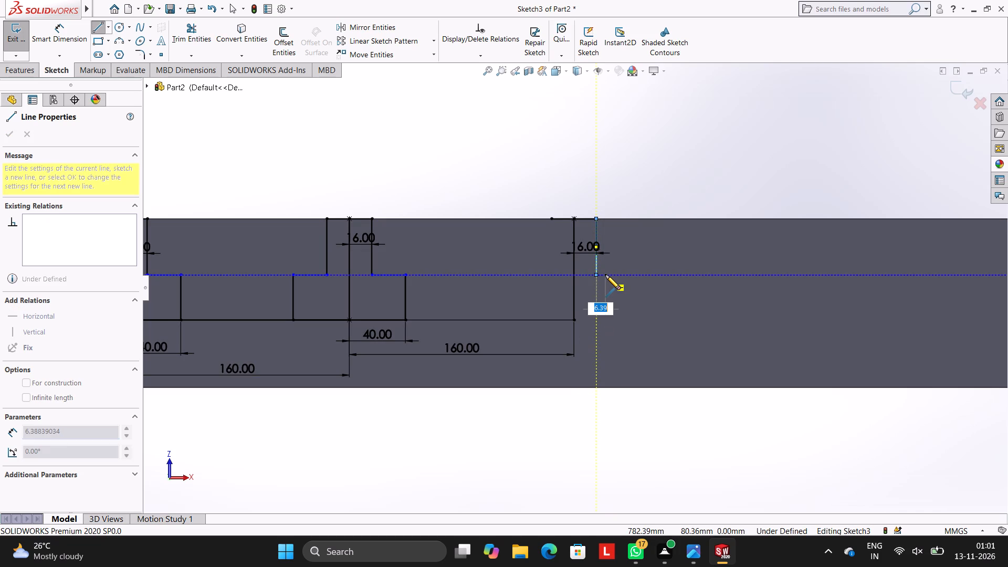
key("Escape")
key("Escape")
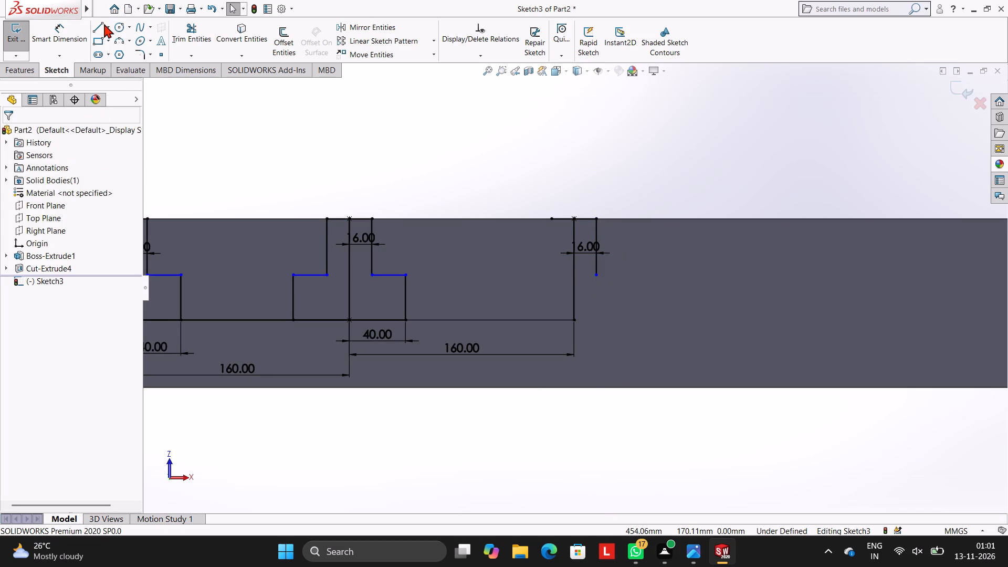
left_click(98, 24)
scroll(394, 150, "down", 2)
scroll(696, 348, "up", 2)
scroll(696, 348, "down", 2)
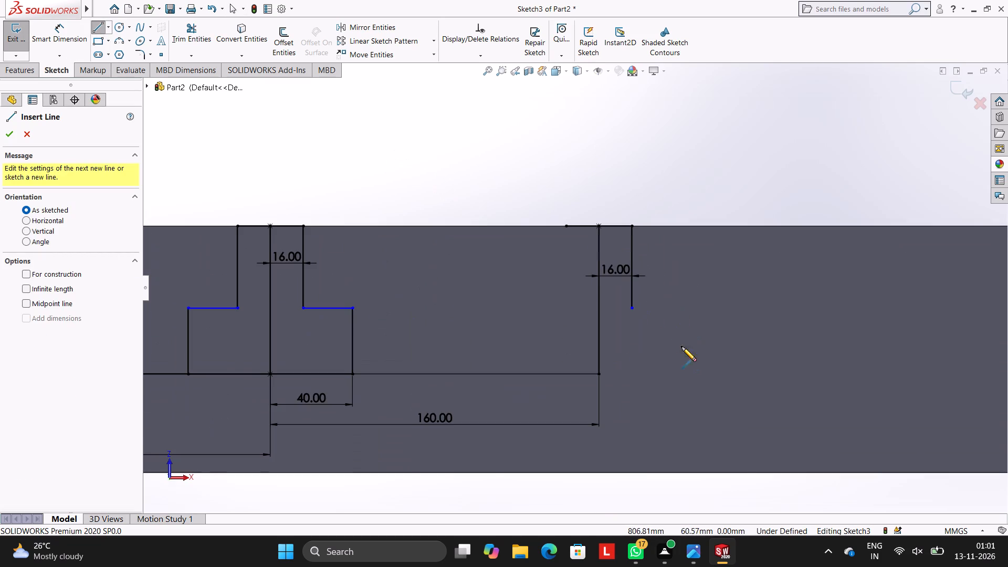
left_click(566, 226)
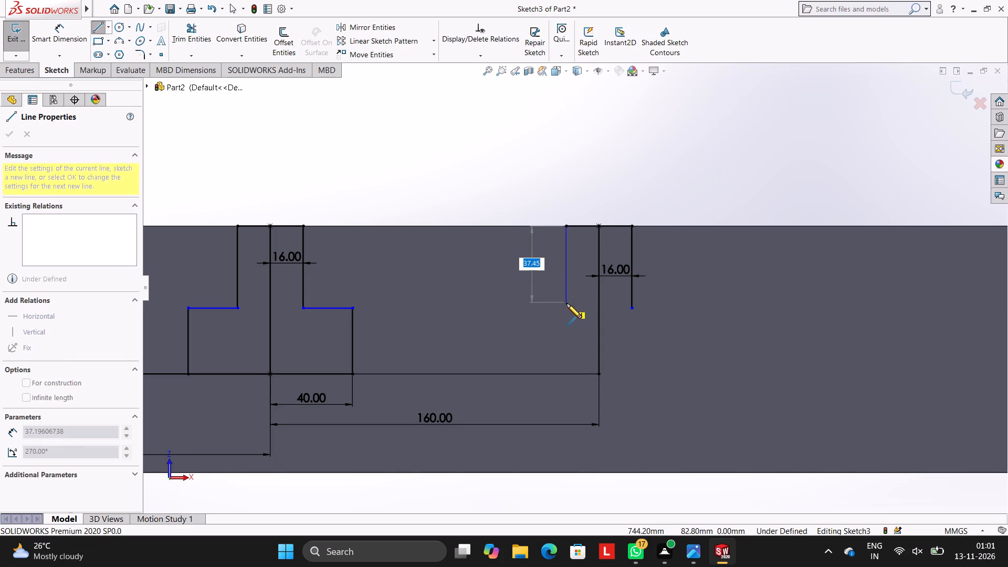
left_click(566, 307)
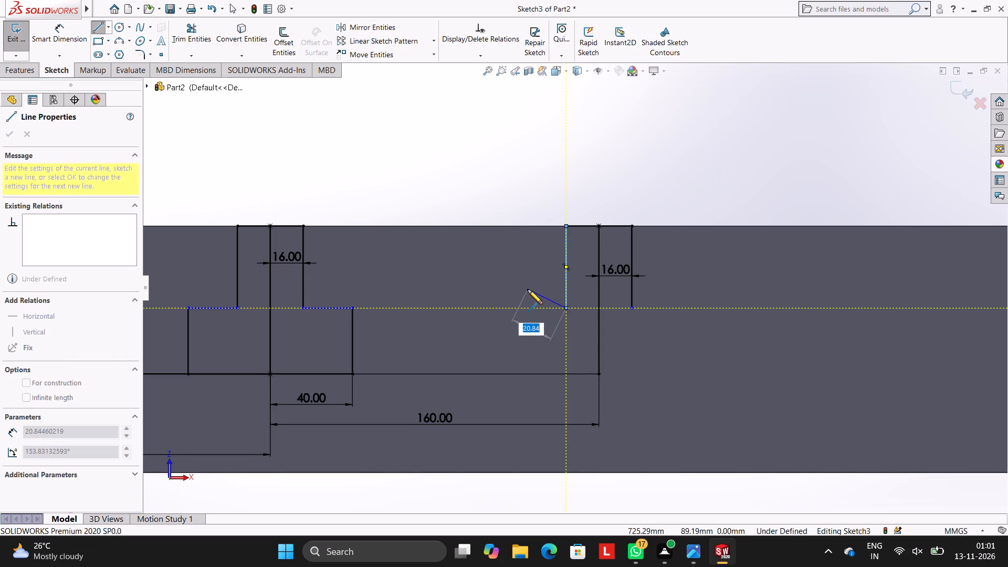
key("Escape")
key("Escape")
Draw the fifth slot's bottom as a horizontal midpoint line centred on the vertical line's lower end, extending 40 mm to each side.
scroll(652, 364, "up", 3)
scroll(650, 341, "down", 2)
scroll(488, 335, "up", 7)
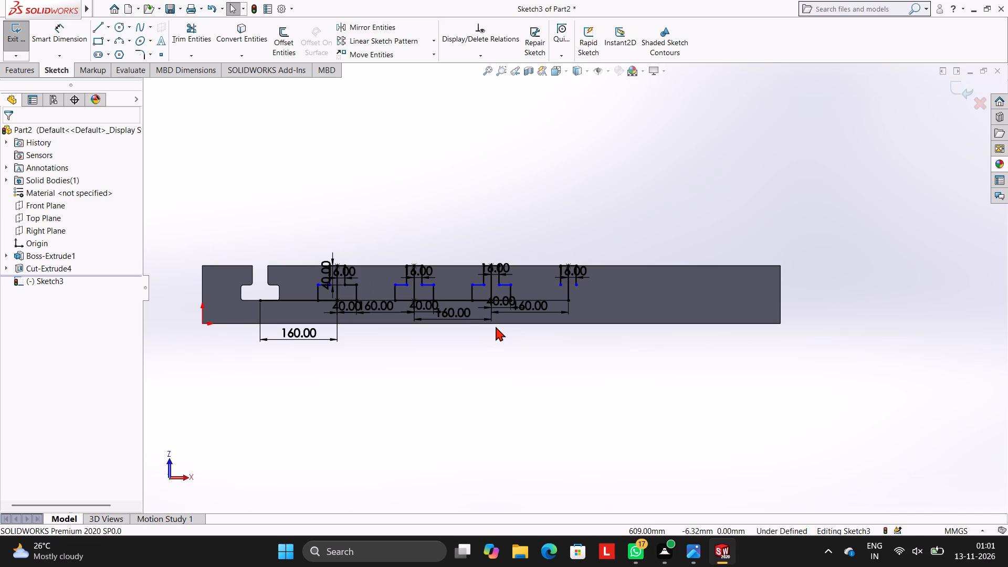
scroll(569, 286, "up", 1)
scroll(587, 293, "down", 2)
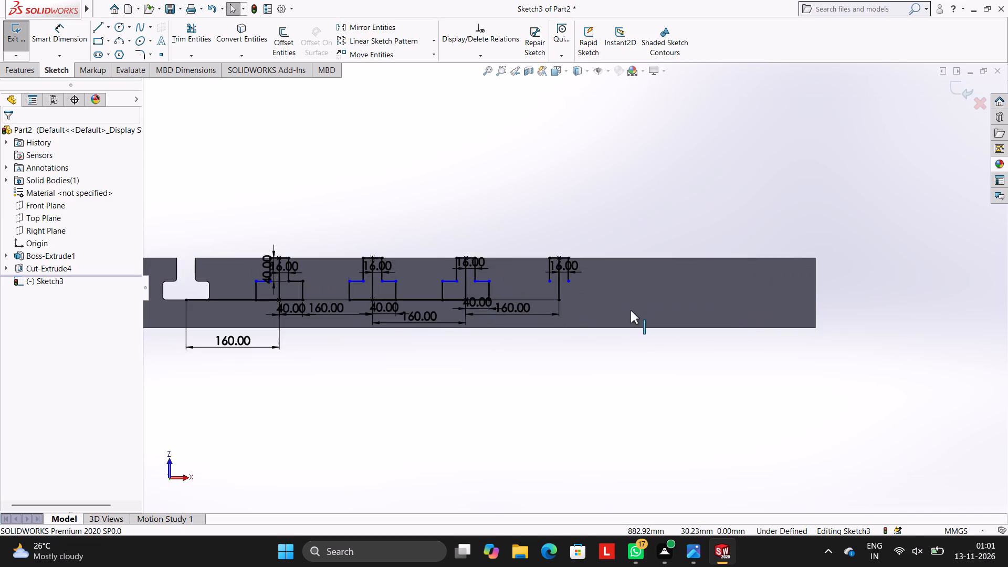
scroll(631, 310, "down", 2)
scroll(606, 266, "up", 1)
scroll(606, 266, "down", 1)
scroll(548, 270, "down", 3)
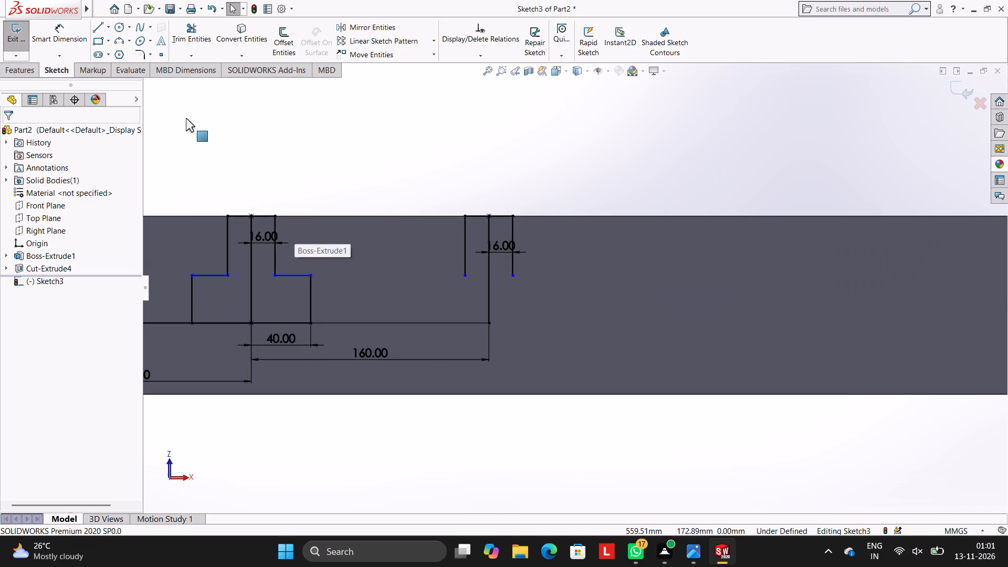
left_click(99, 26)
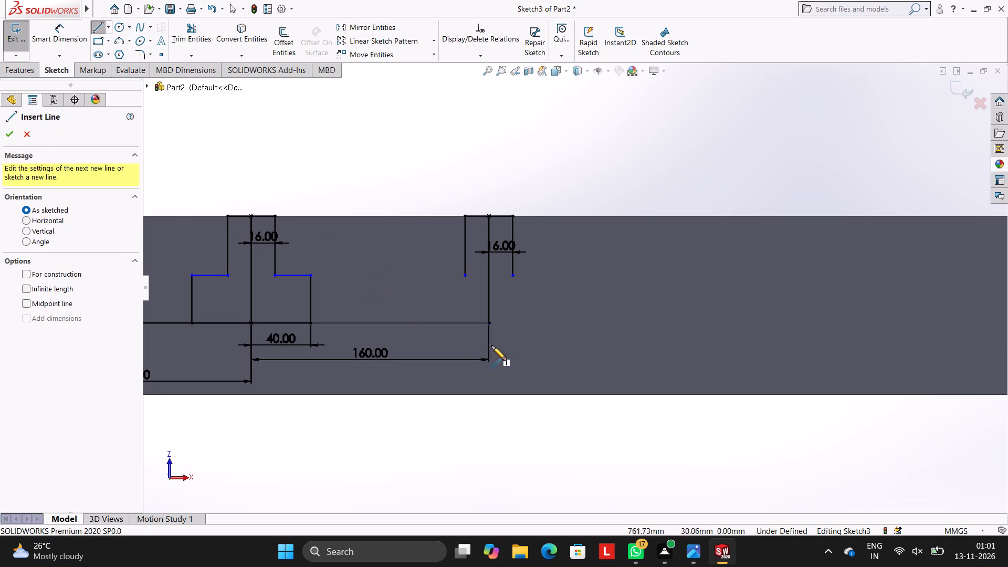
left_click(111, 29)
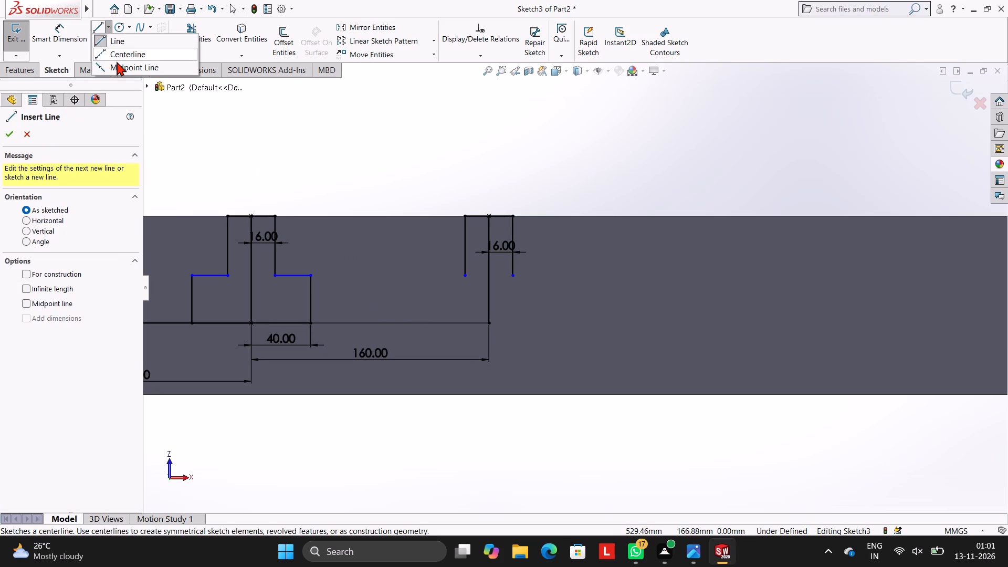
left_click(117, 64)
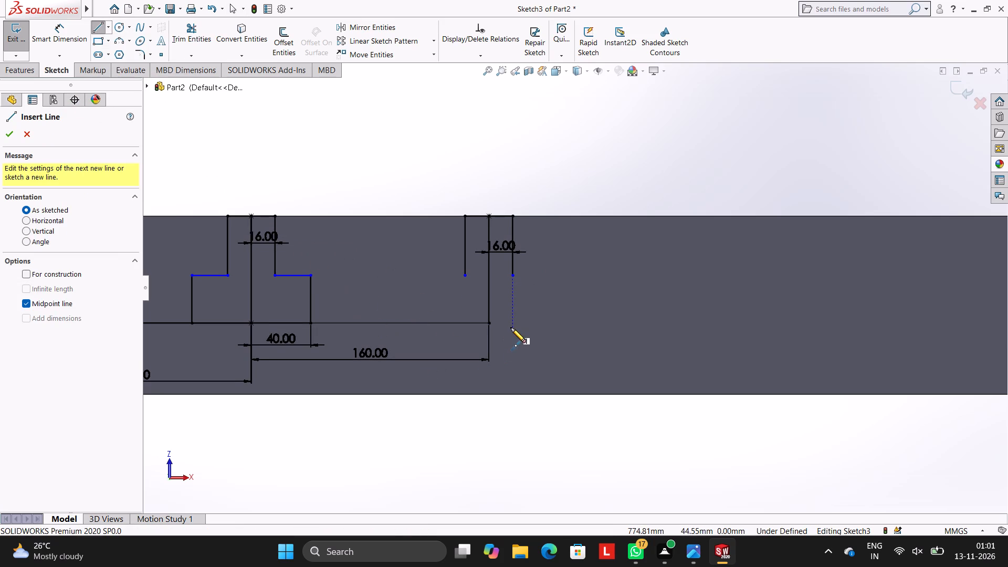
left_click(489, 324)
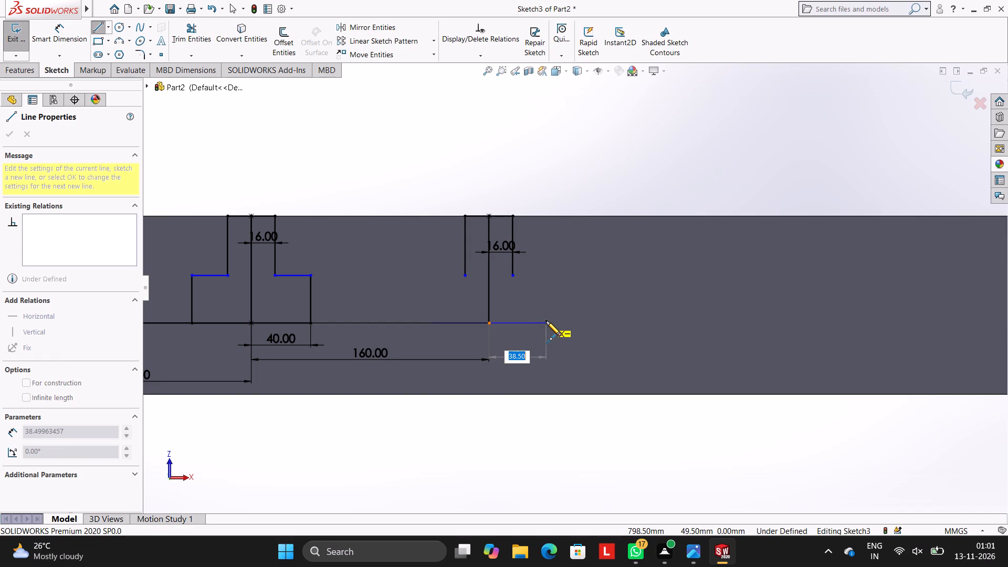
type("40")
key("Return")
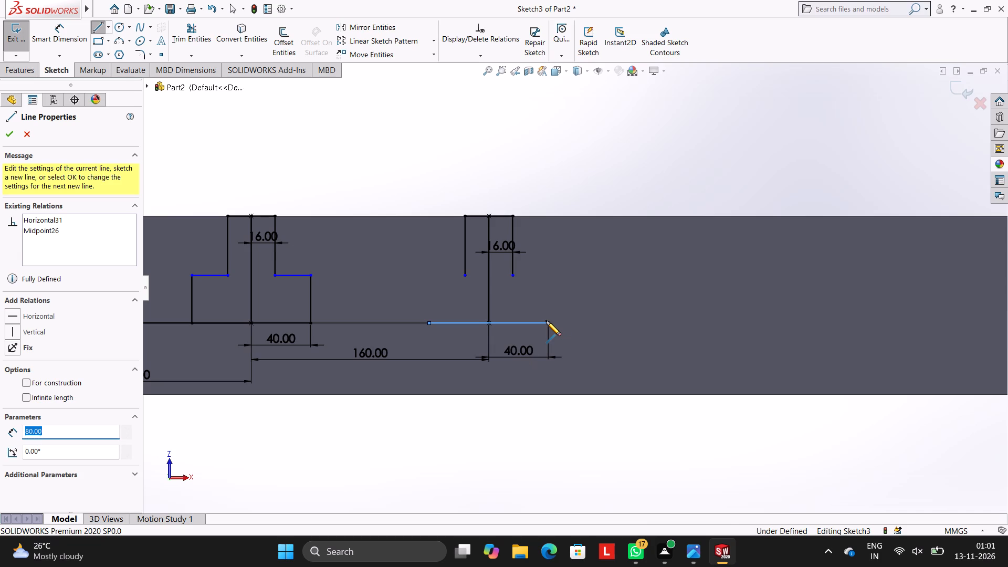
Draw the right side of the fifth slot's foot, 32 mm up from its bottom line's end, and the 24 mm shoulder joining the neck.
key("Escape")
key("Escape")
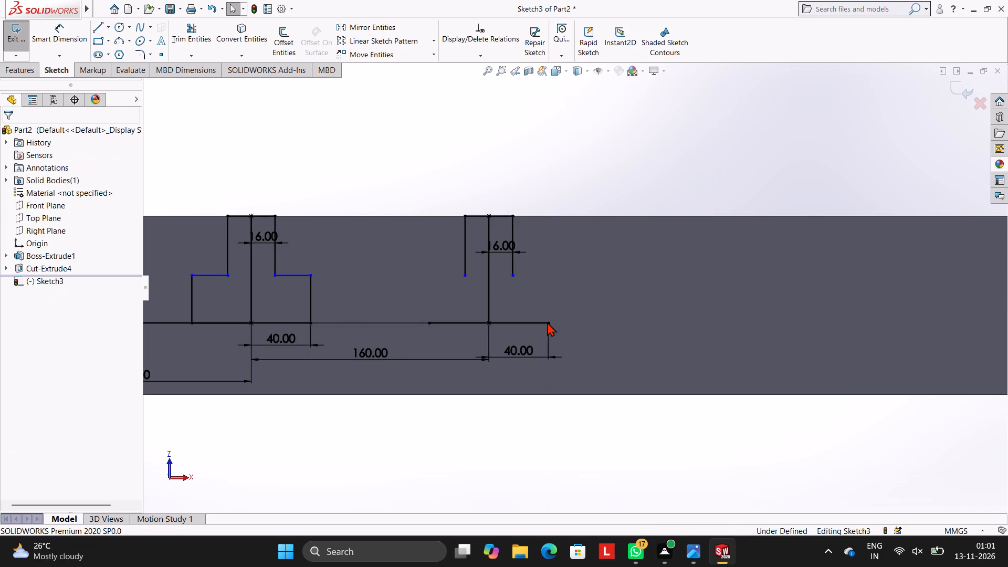
key("Escape")
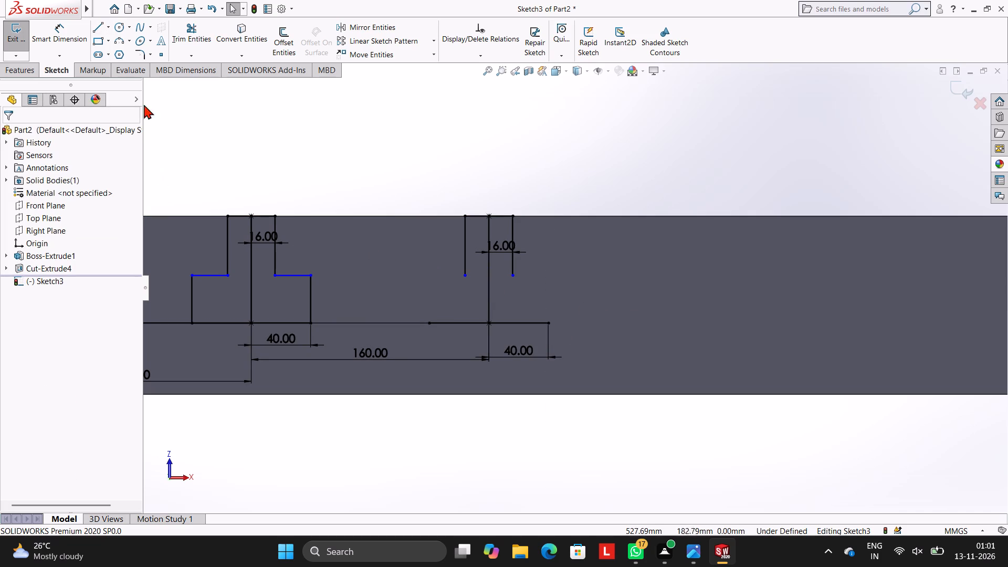
left_click(97, 26)
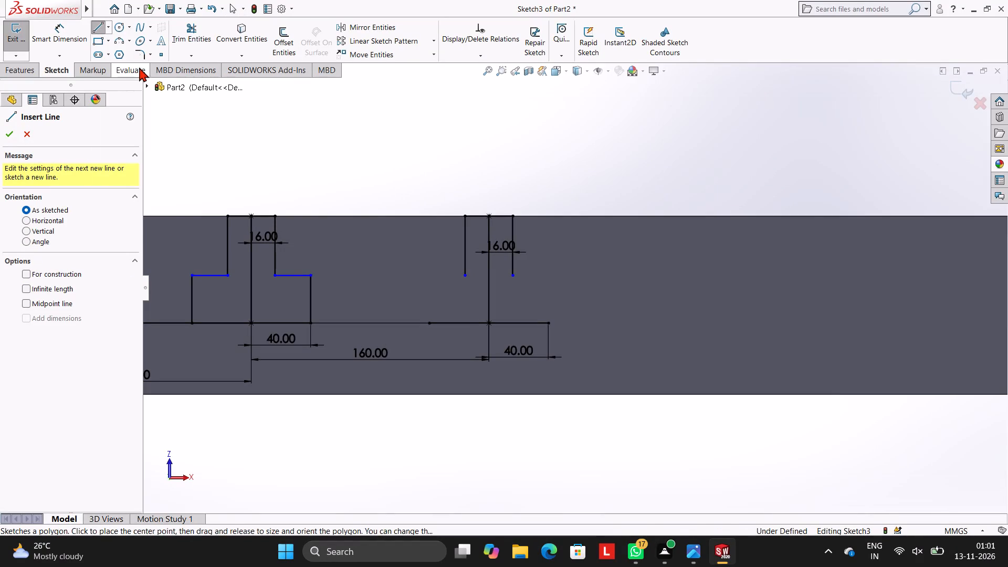
left_click(548, 324)
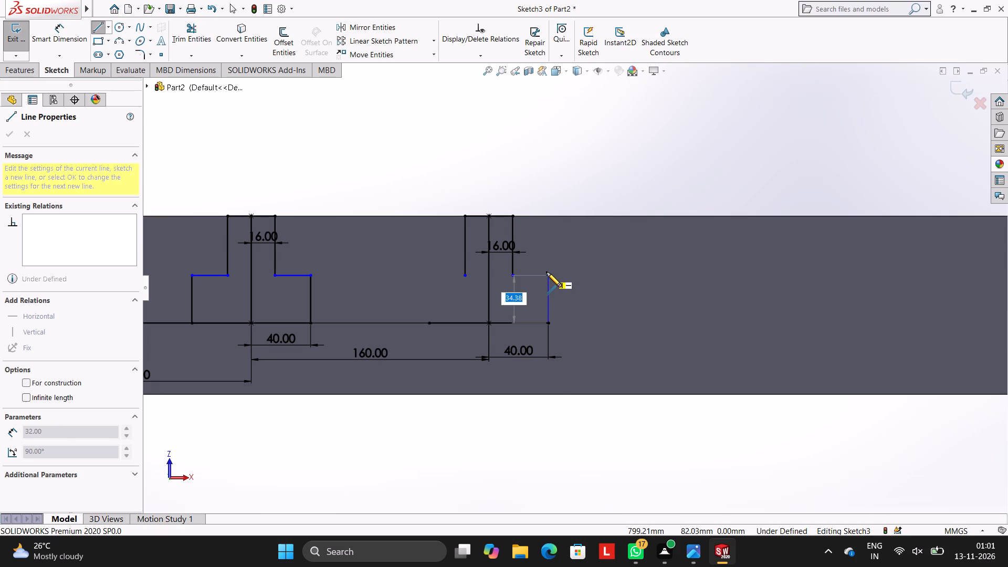
left_click(546, 277)
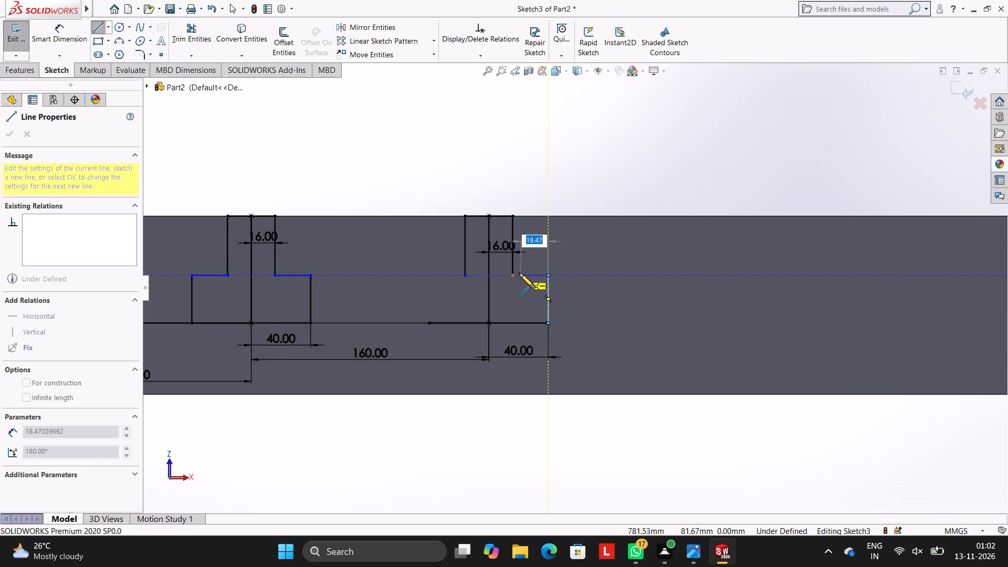
left_click(512, 276)
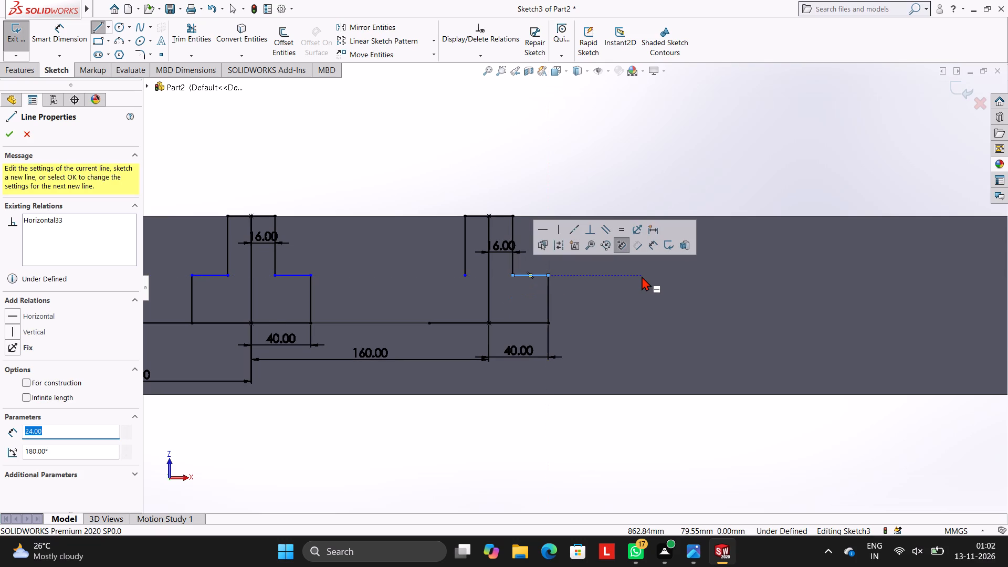
key("Escape")
key("Escape")
Draw the left side of the fifth slot's foot 32 mm up from the bottom line, and the 24 mm shoulder joining the neck.
scroll(559, 286, "up", 2)
scroll(581, 273, "down", 3)
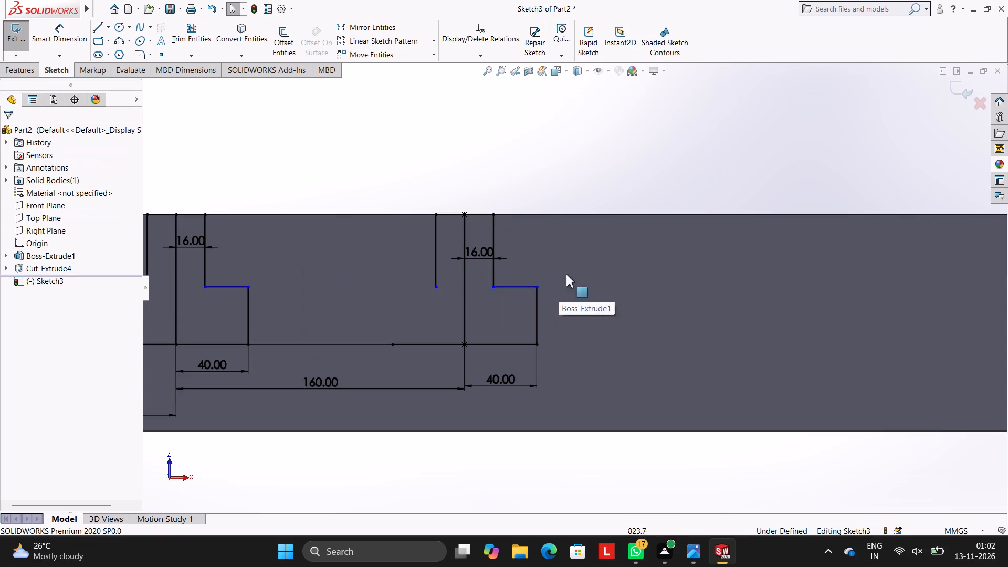
left_click(97, 27)
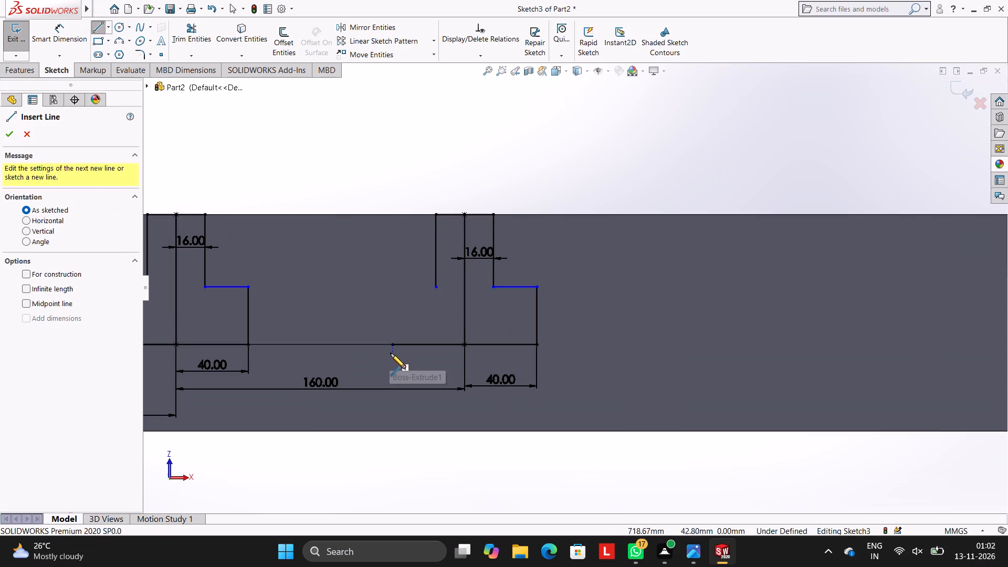
left_click(392, 345)
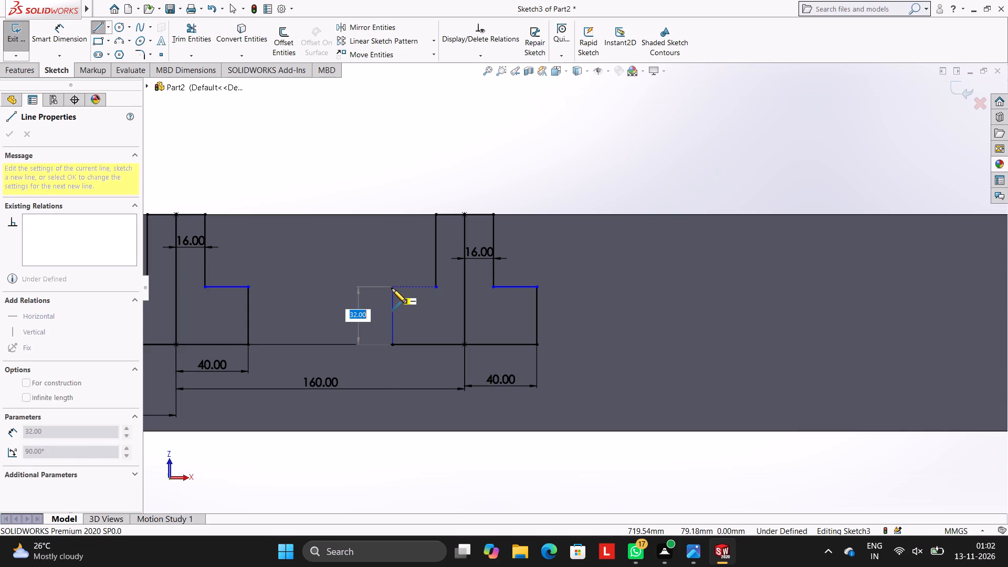
left_click(392, 288)
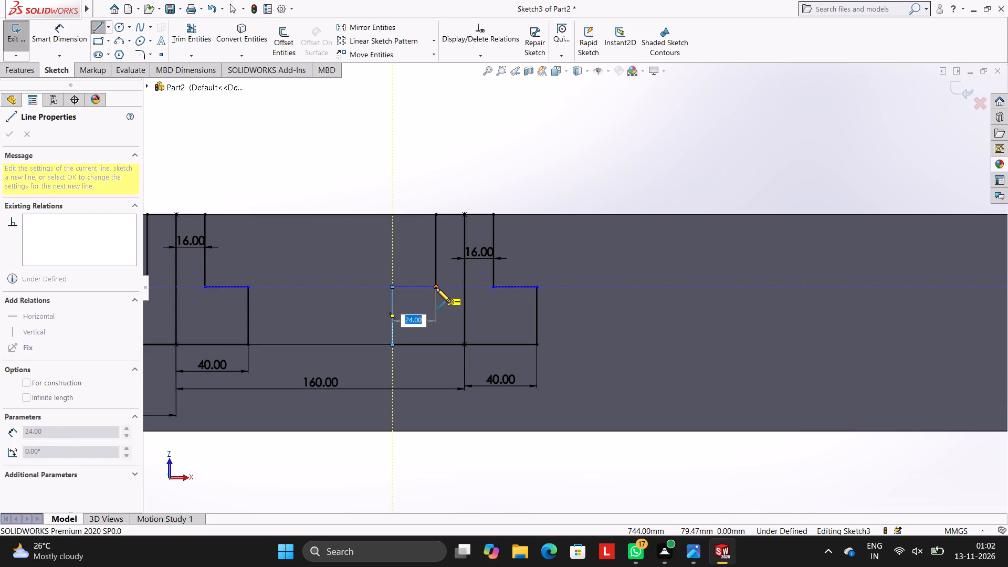
left_click(436, 288)
key("Escape")
key("Escape")
Draw a 160 mm horizontal line from the fifth slot's bottom centre, continuing vertically to the block's top edge as the sixth slot's centre line.
scroll(603, 273, "up", 3)
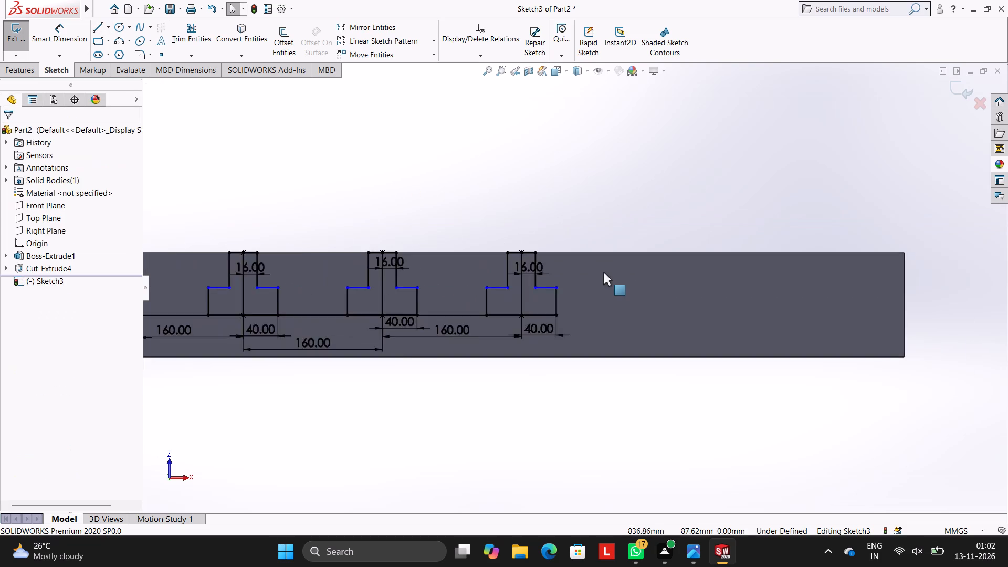
scroll(603, 272, "up", 5)
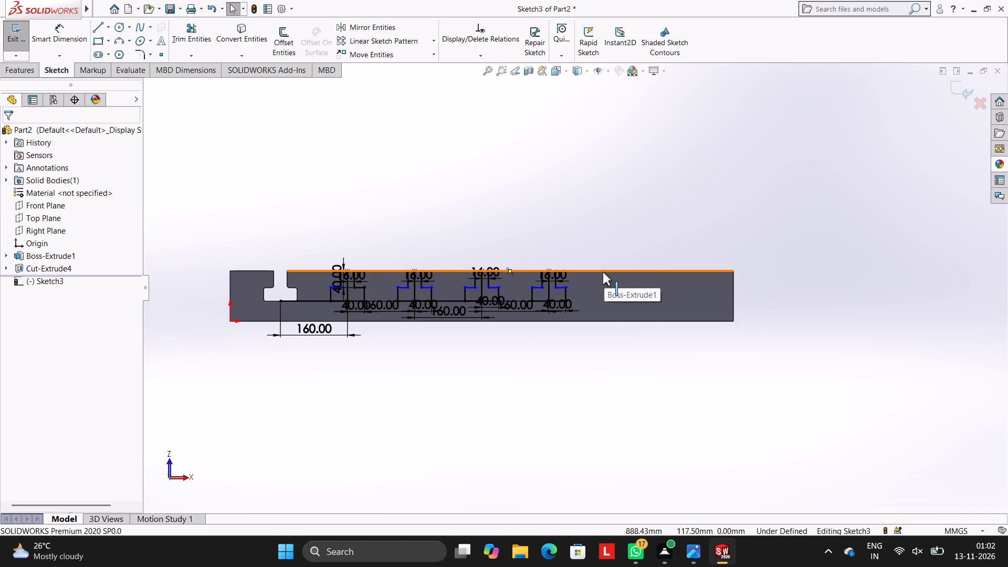
scroll(561, 300, "down", 2)
scroll(560, 301, "up", 2)
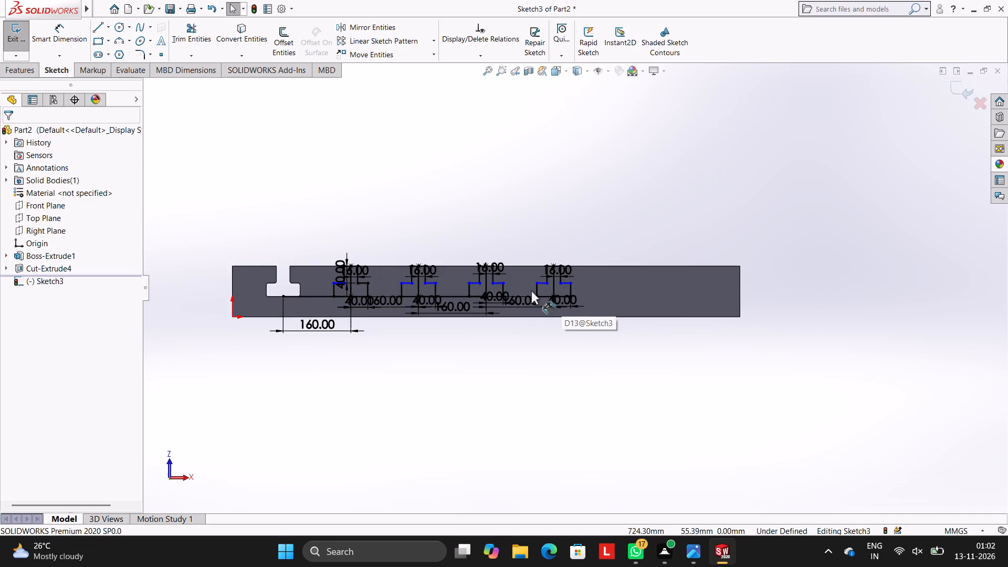
scroll(505, 296, "up", 3)
scroll(505, 296, "down", 4)
scroll(657, 277, "up", 2)
scroll(657, 271, "down", 3)
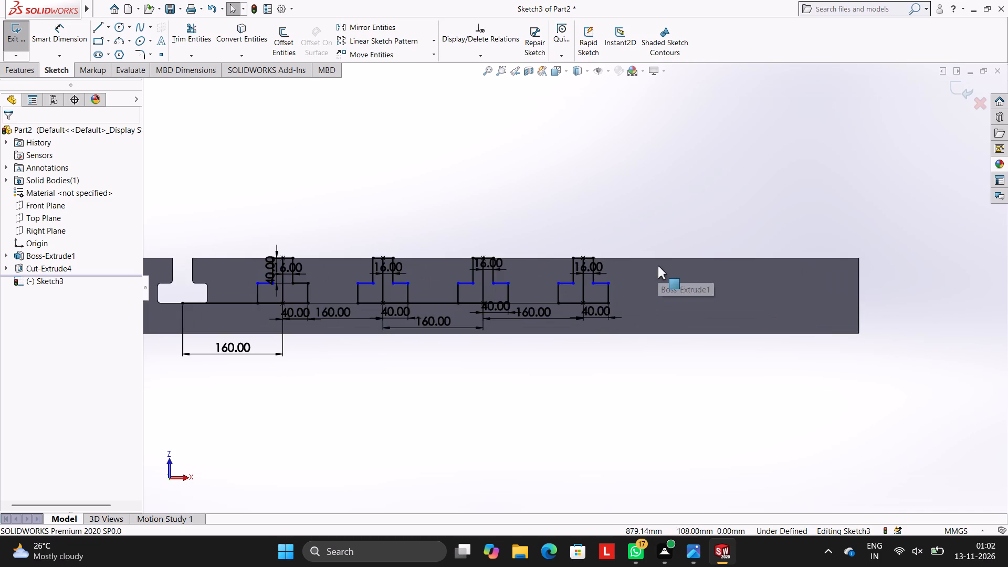
scroll(568, 292, "up", 1)
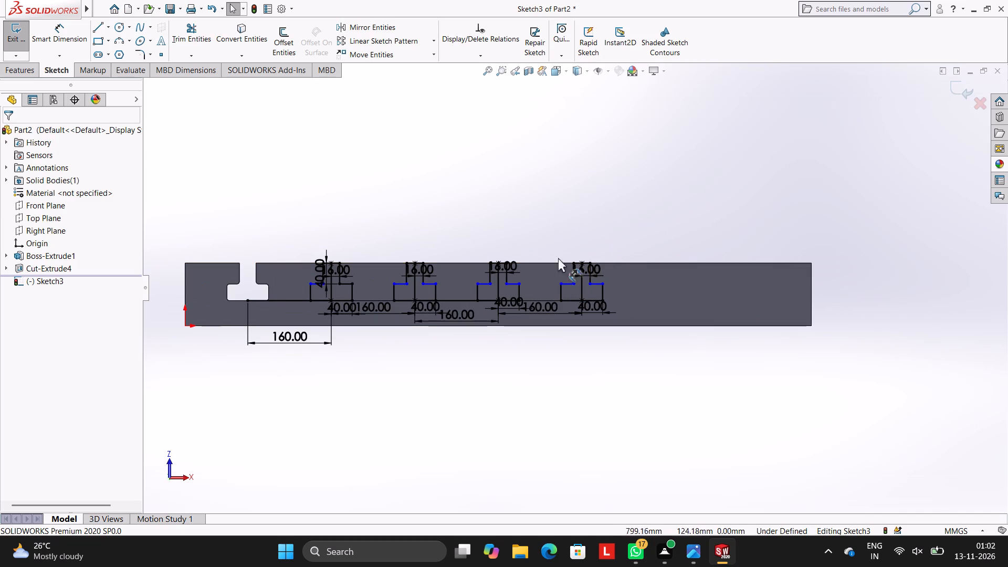
left_click(99, 31)
scroll(436, 246, "down", 1)
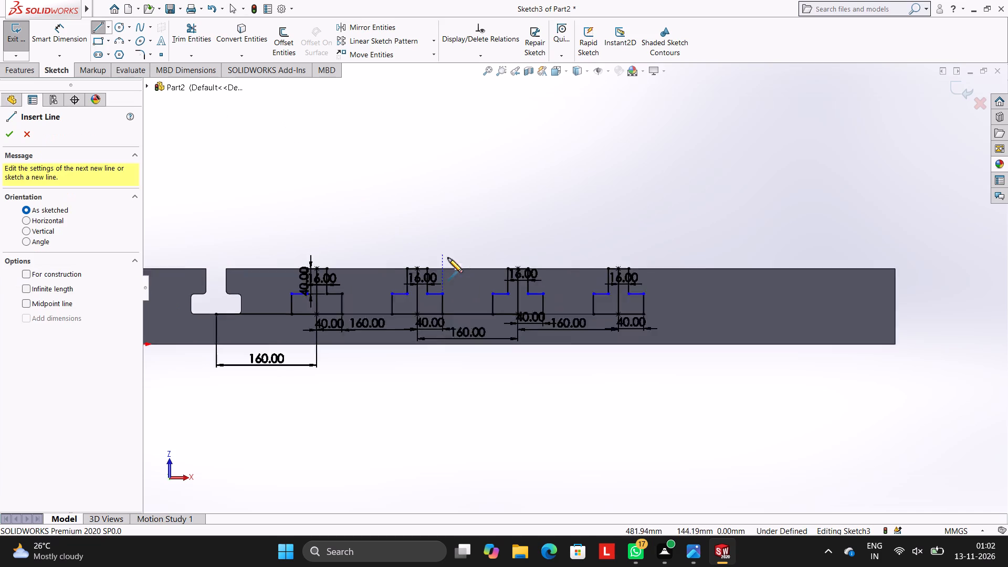
scroll(448, 258, "down", 1)
scroll(721, 340, "up", 2)
scroll(739, 340, "down", 3)
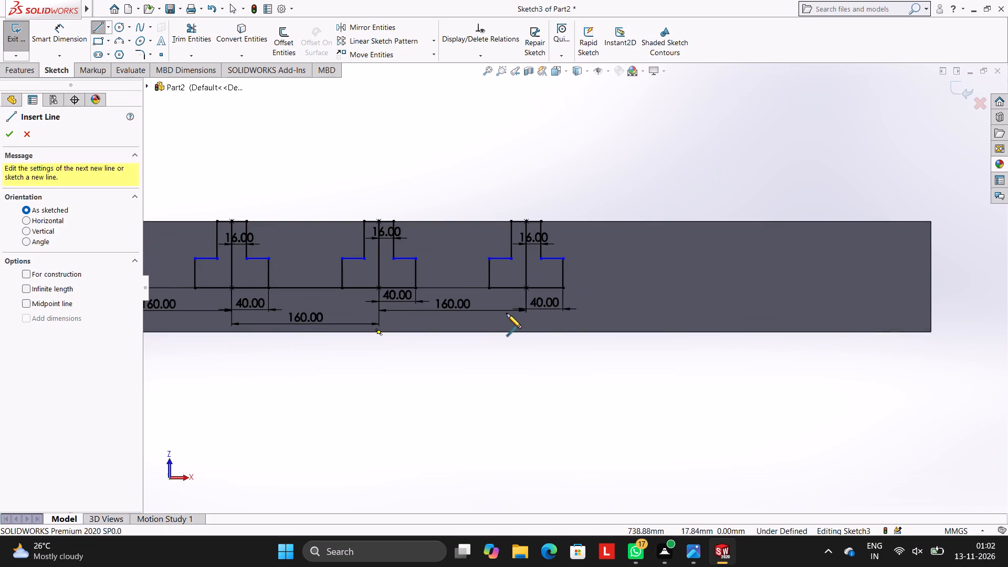
left_click(526, 288)
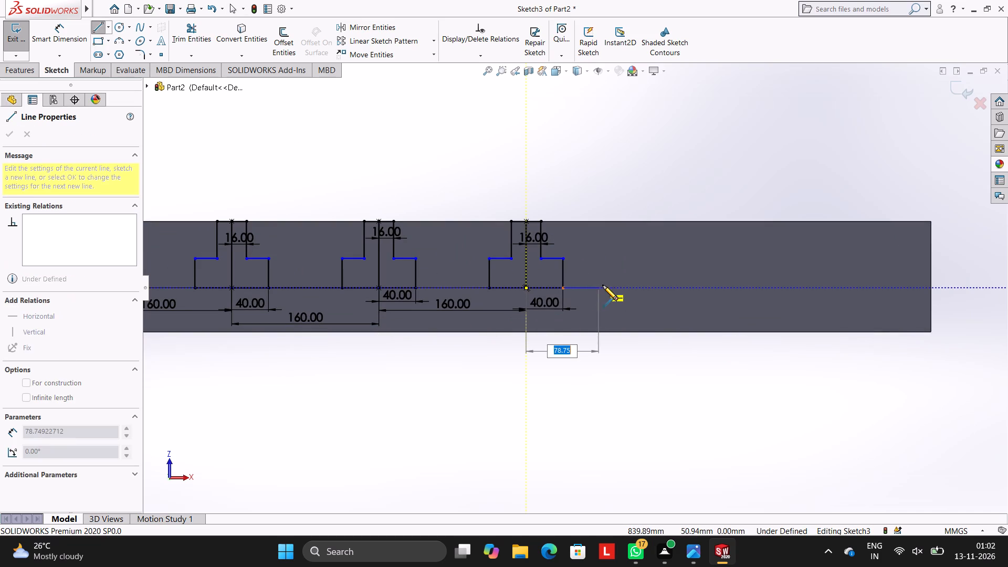
type("160")
key("Return")
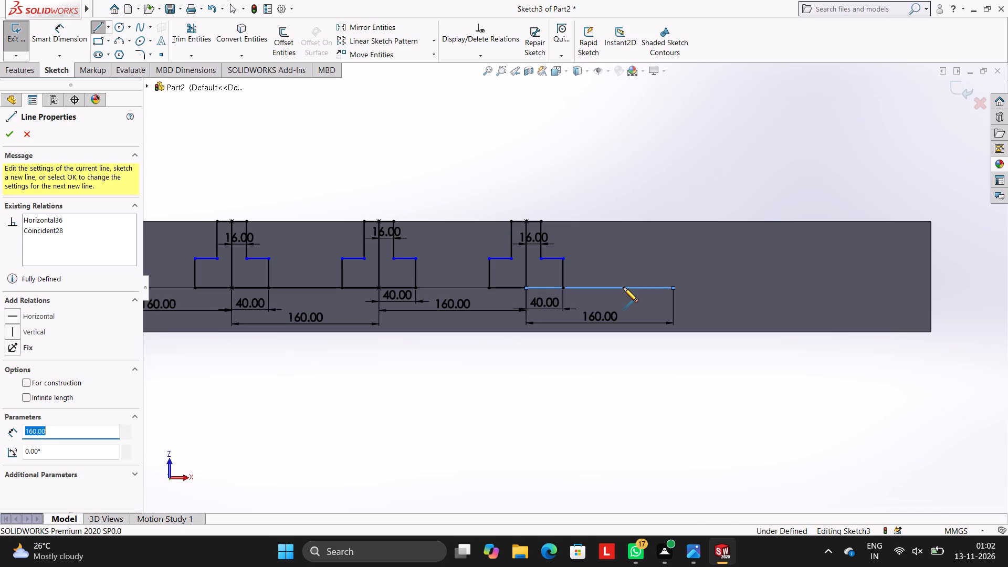
left_click(673, 222)
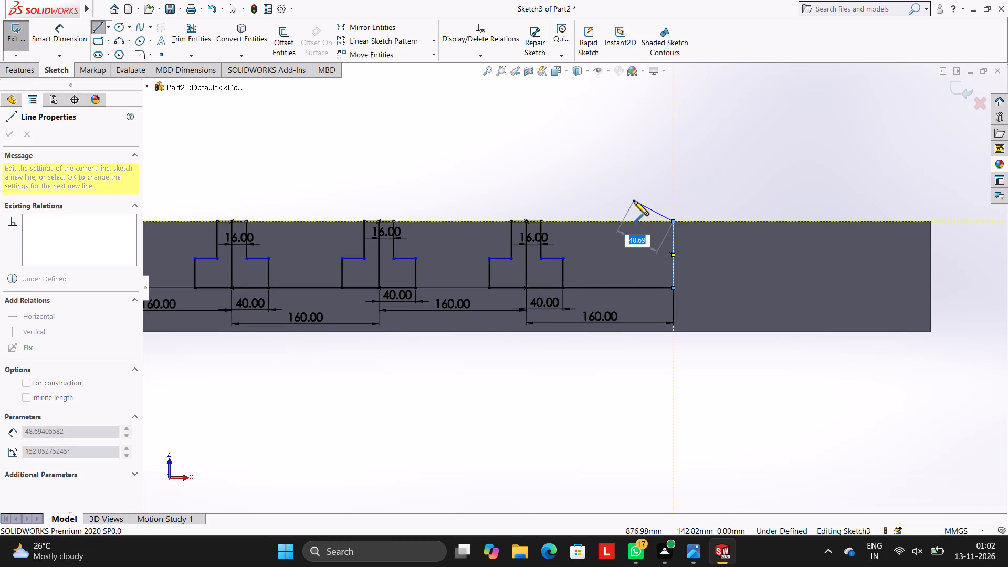
key("Escape")
key("Escape")
Draw a horizontal midpoint line on the block's top edge, centred on the sixth slot's vertical line and extending 16 mm to each side.
scroll(701, 279, "up", 2)
scroll(701, 279, "down", 2)
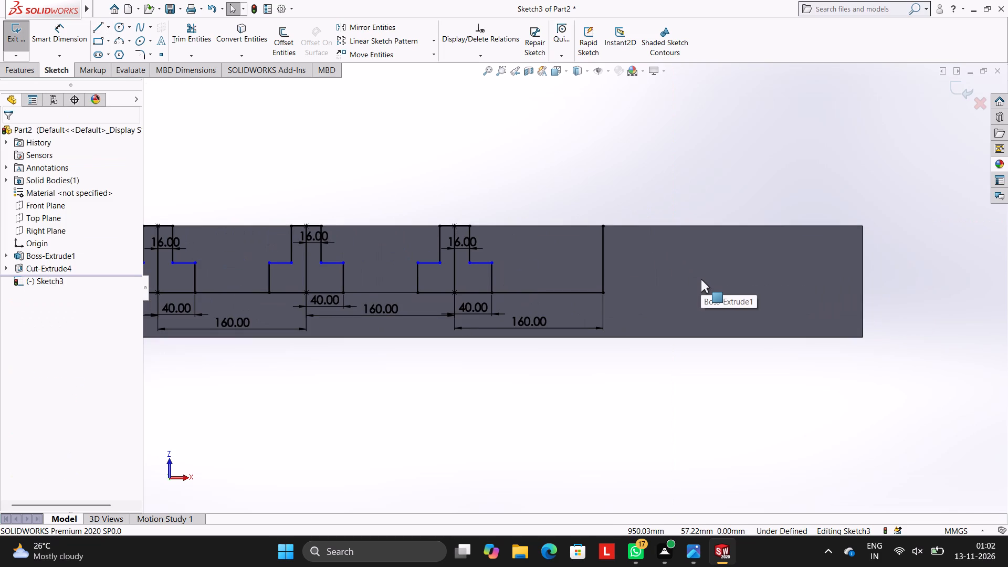
scroll(563, 267, "up", 3)
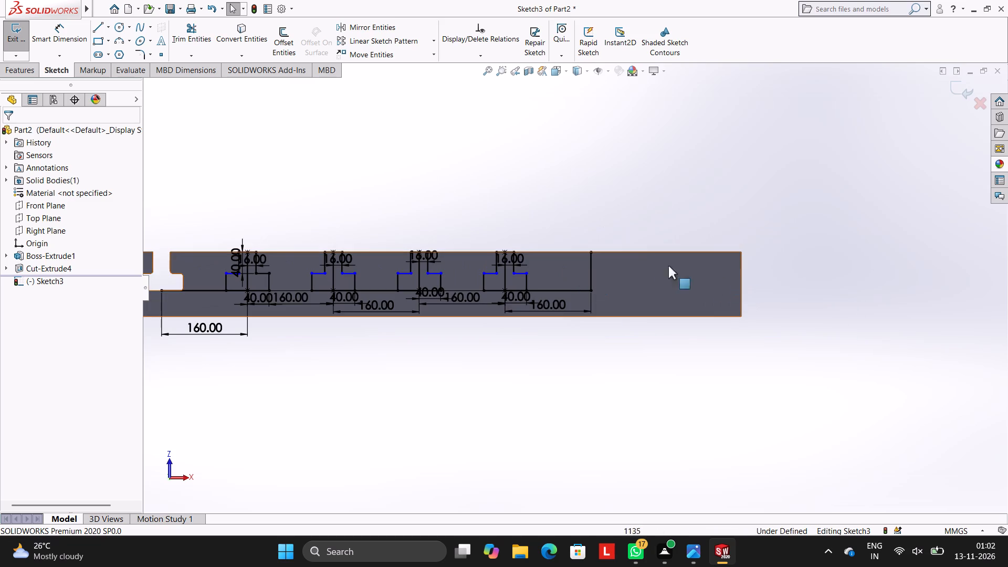
scroll(639, 252, "down", 2)
left_click(101, 25)
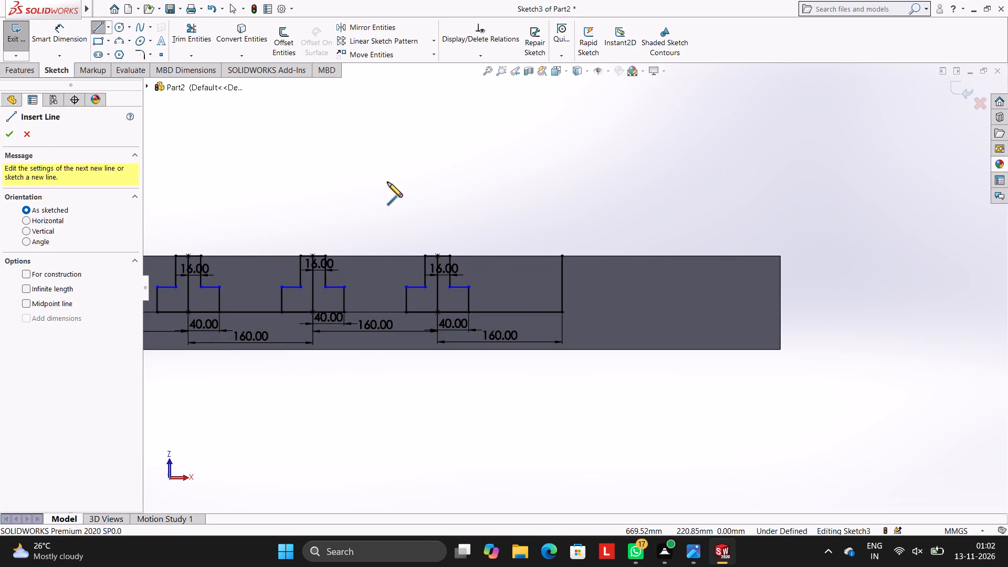
left_click(108, 25)
left_click(116, 63)
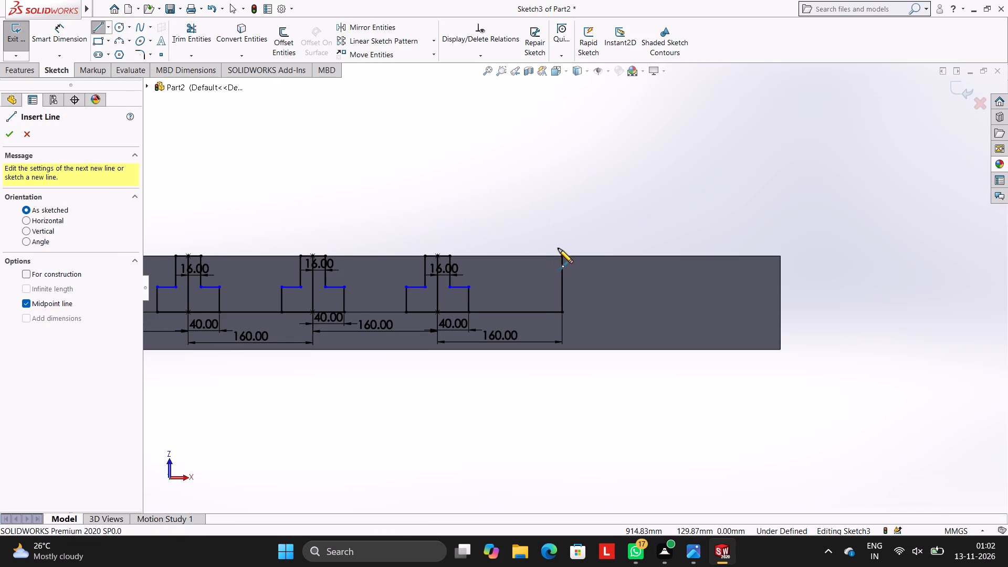
scroll(671, 237, "down", 2)
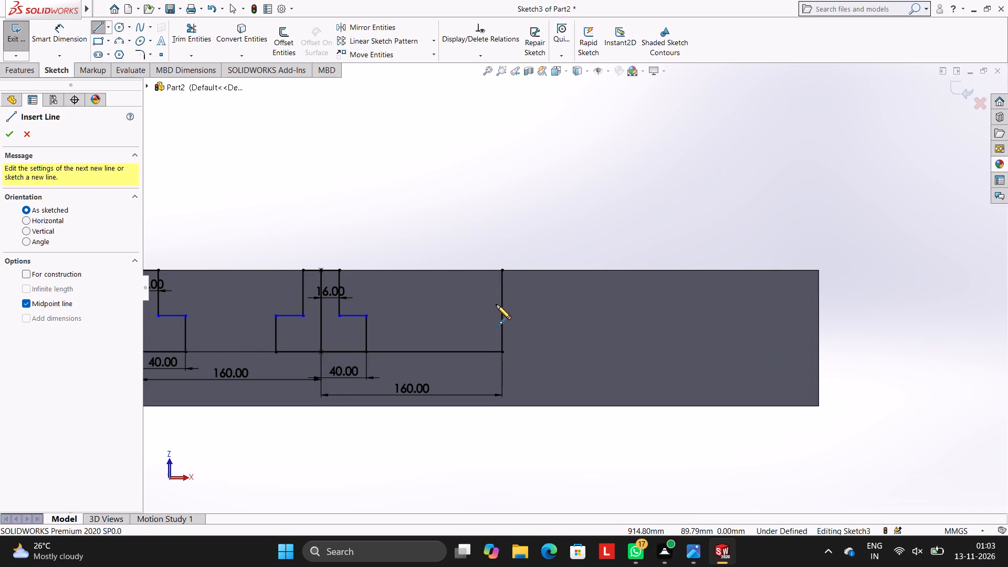
left_click(502, 269)
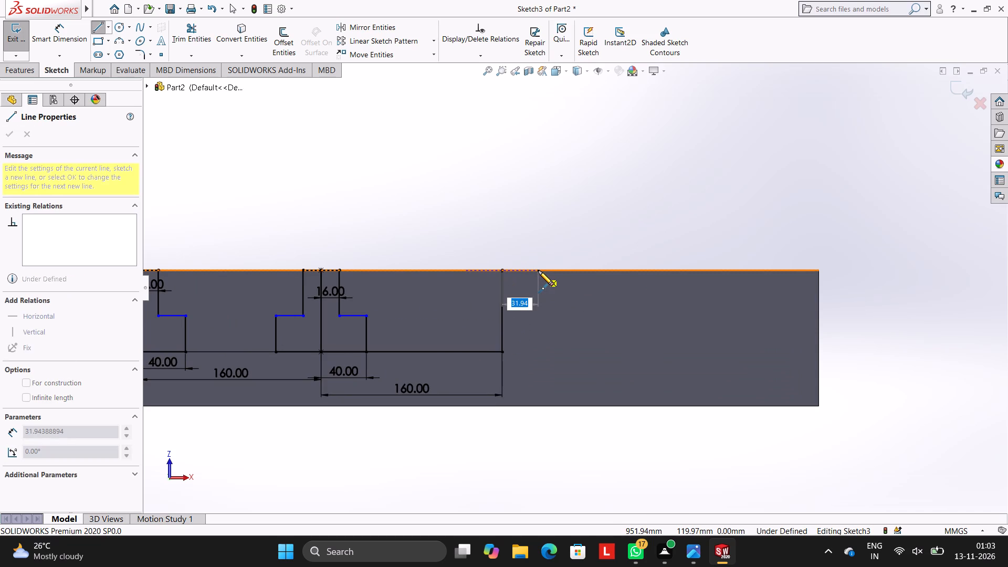
type("16")
key("Return")
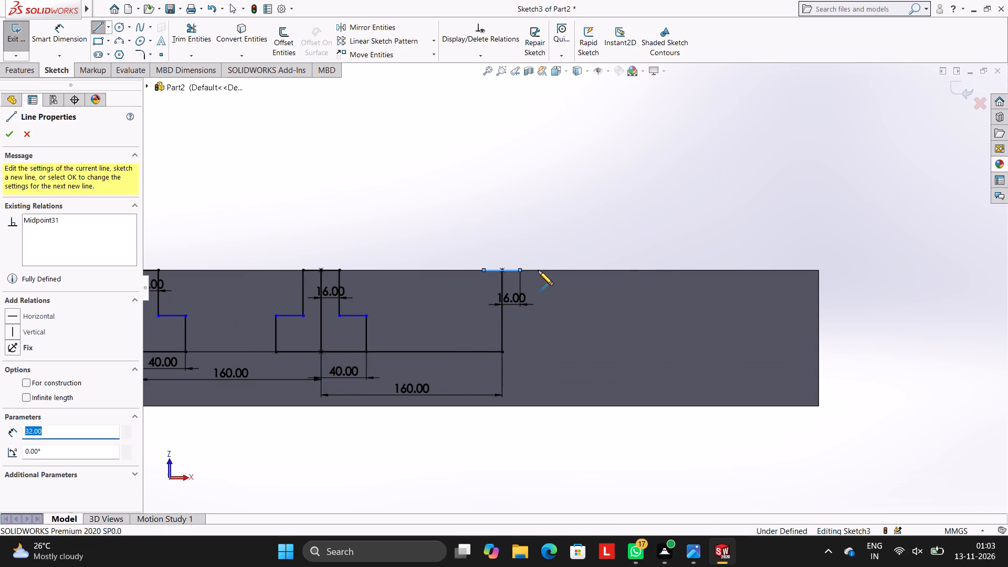
Draw the sixth slot neck's right vertical side from its top line's end down to the level of the fifth slot's shoulders.
left_click(522, 316)
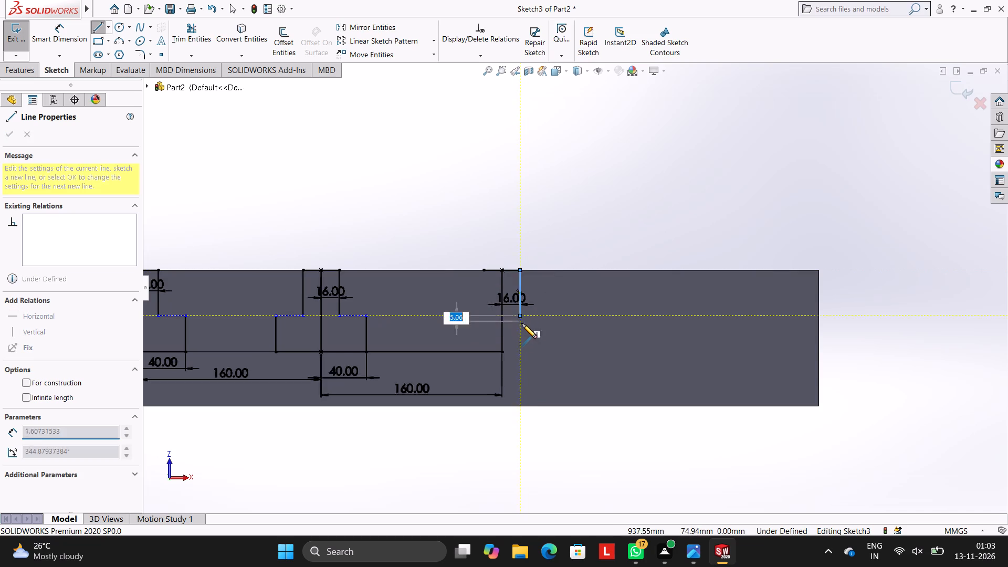
key("Escape")
key("Escape")
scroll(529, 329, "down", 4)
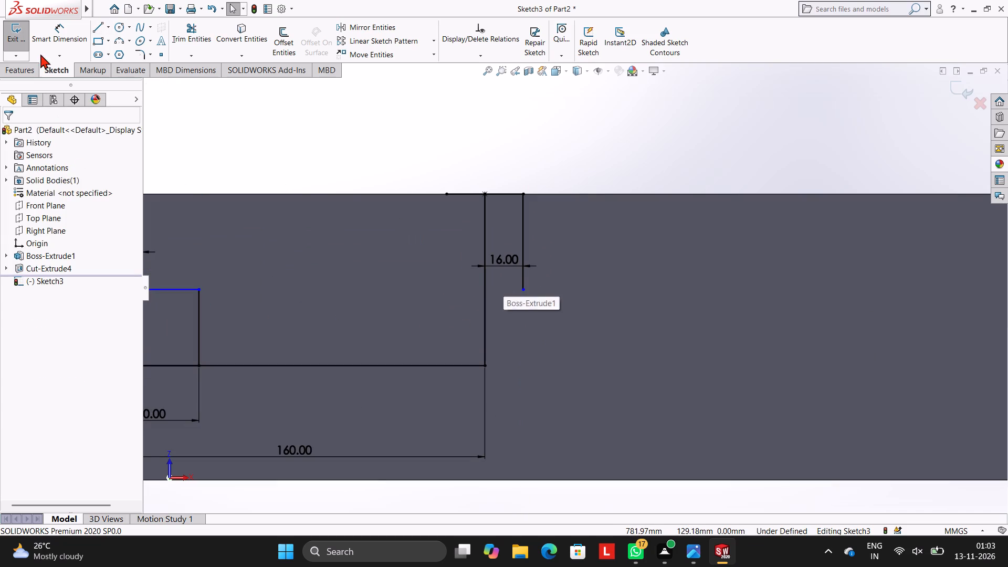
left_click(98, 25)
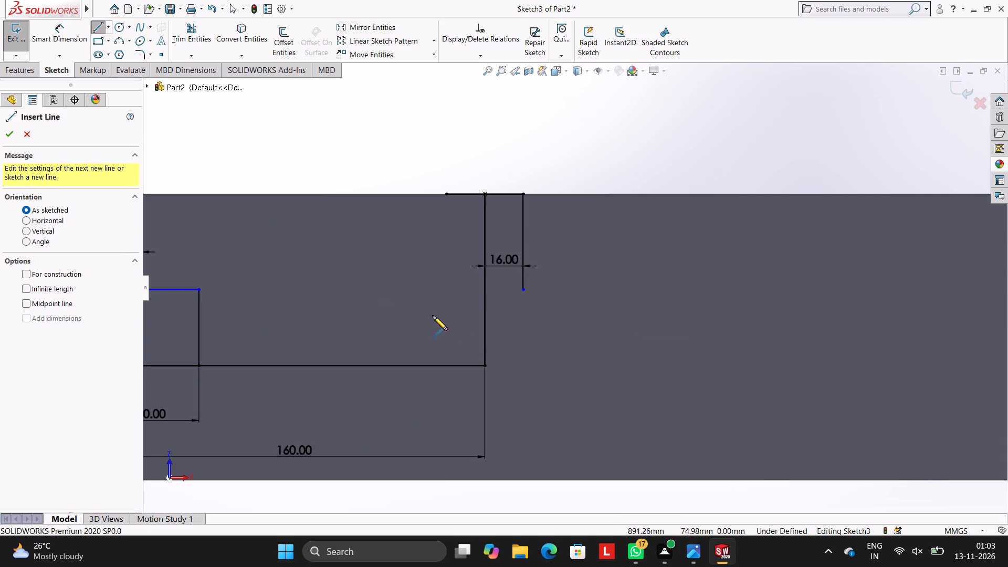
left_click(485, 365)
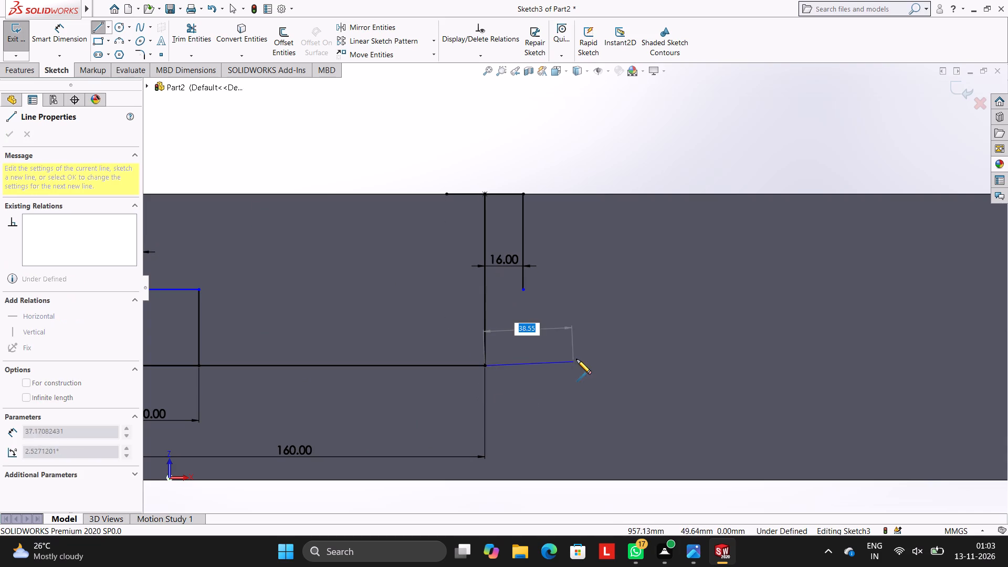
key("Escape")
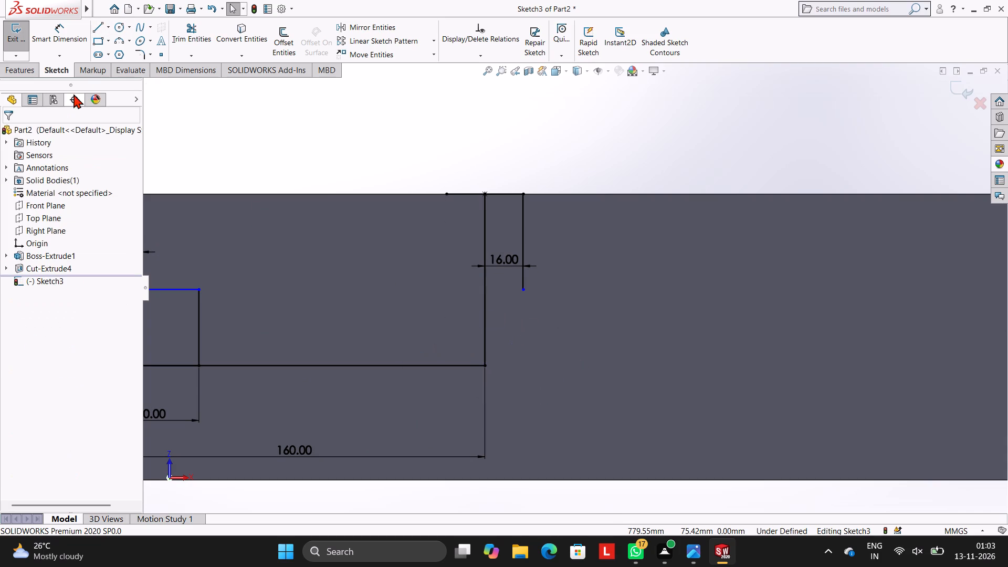
Draw a horizontal midpoint line at the sixth slot's bottom centre, extending 40 mm to each side.
left_click(107, 26)
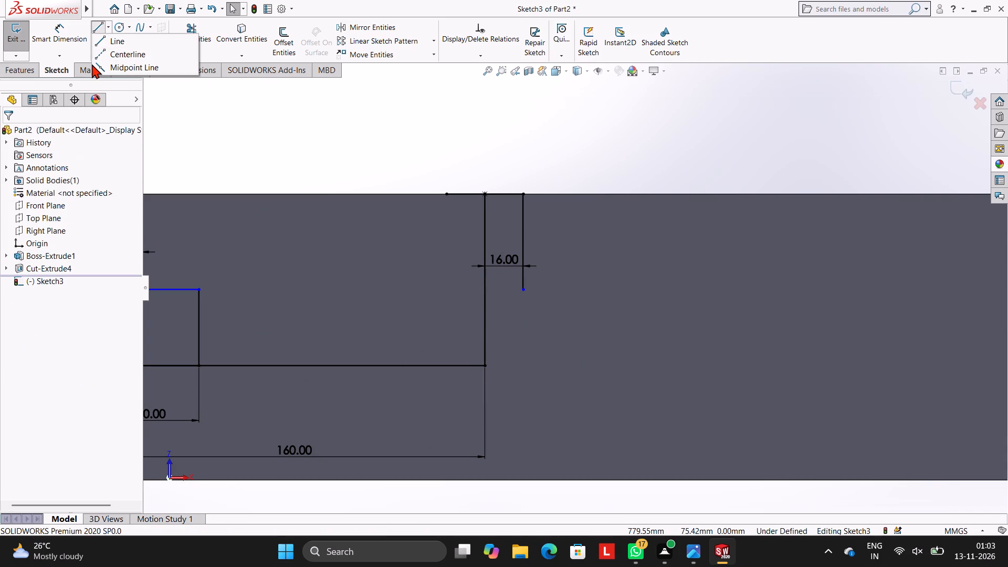
left_click(101, 66)
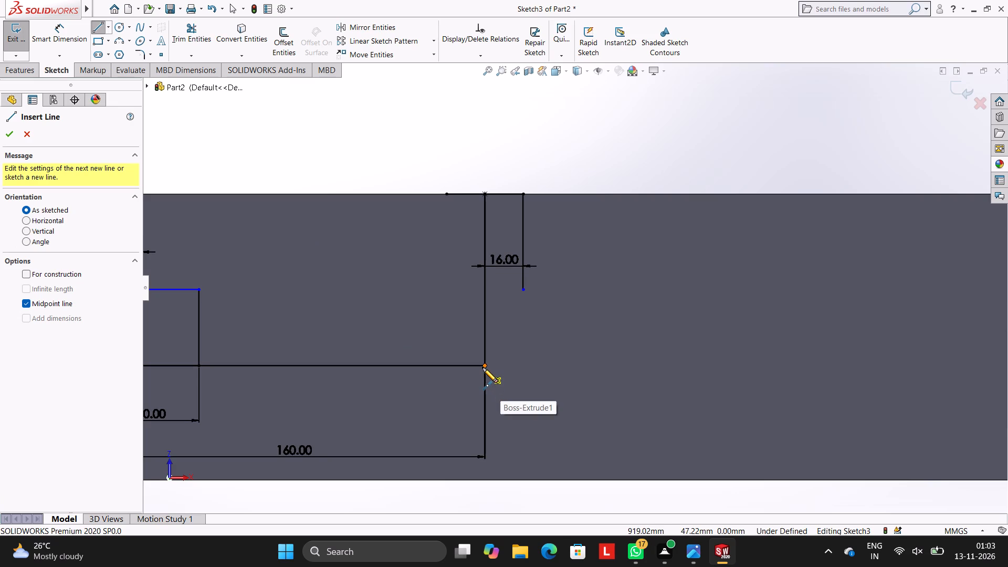
left_click(482, 366)
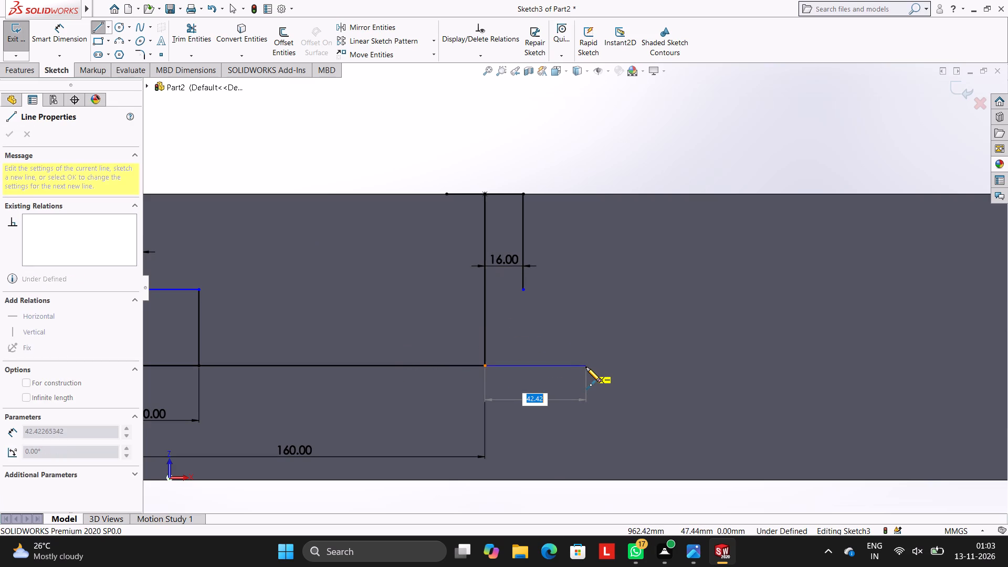
type("40")
key("Return")
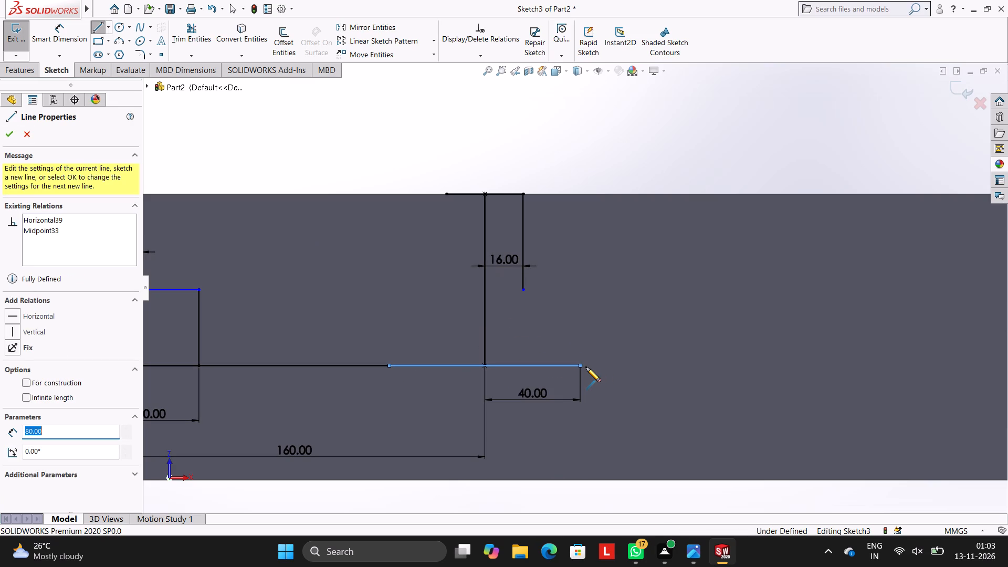
Draw the right side of the sixth slot's foot 32 mm up from the bottom line, and the 24 mm shoulder joining the neck.
left_click(580, 291)
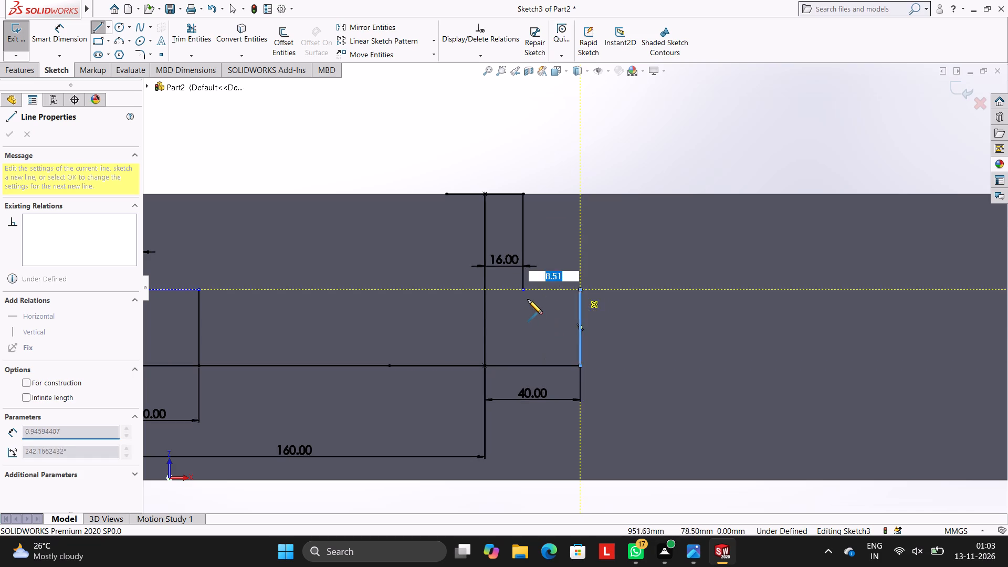
left_click(522, 289)
key("Escape")
key("Escape")
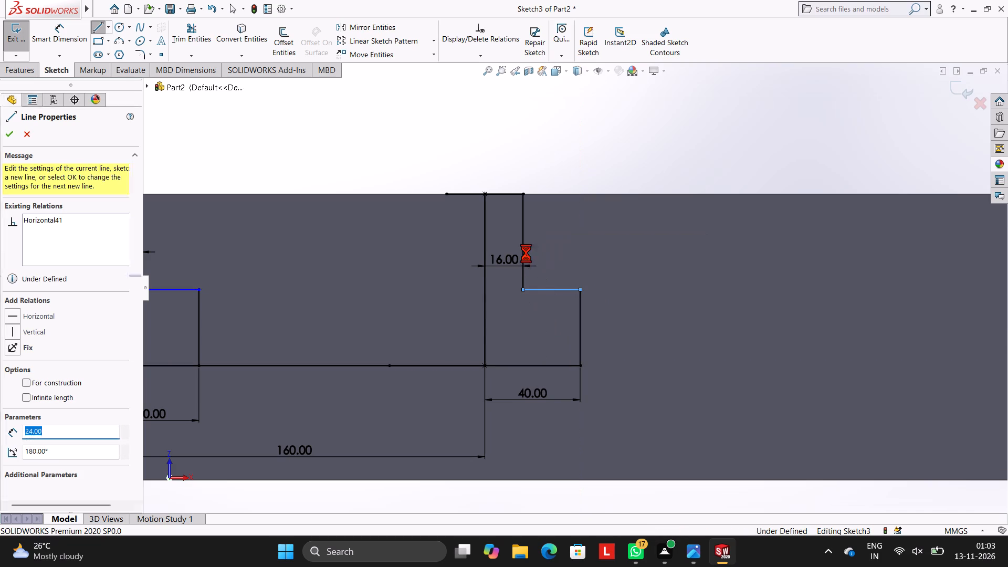
key("Escape")
Draw the sixth slot's left outline from the bottom line's end: 32 mm up, 24 mm across as shoulder, and 40 mm up to the top edge.
scroll(429, 221, "up", 2)
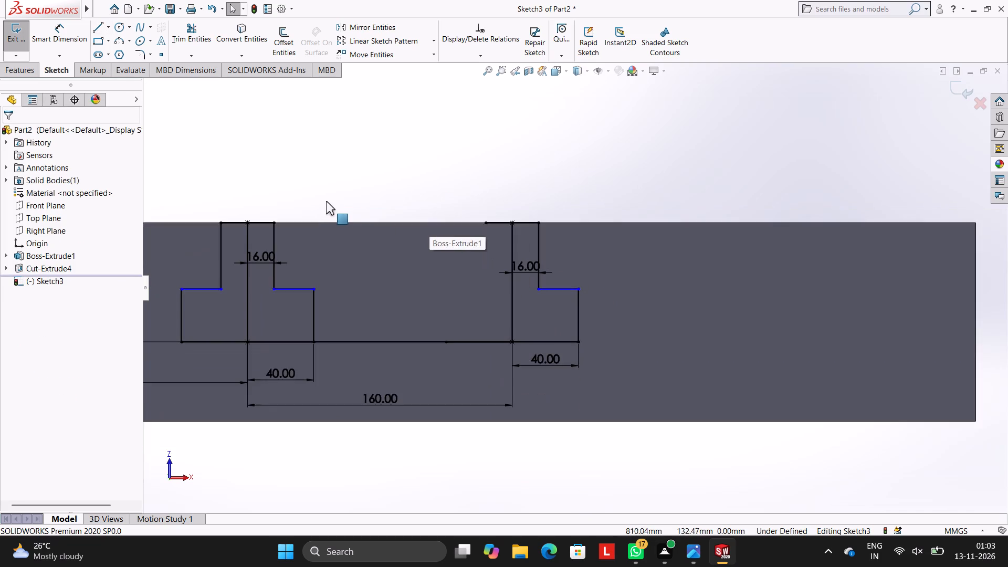
scroll(325, 198, "down", 3)
scroll(641, 330, "up", 2)
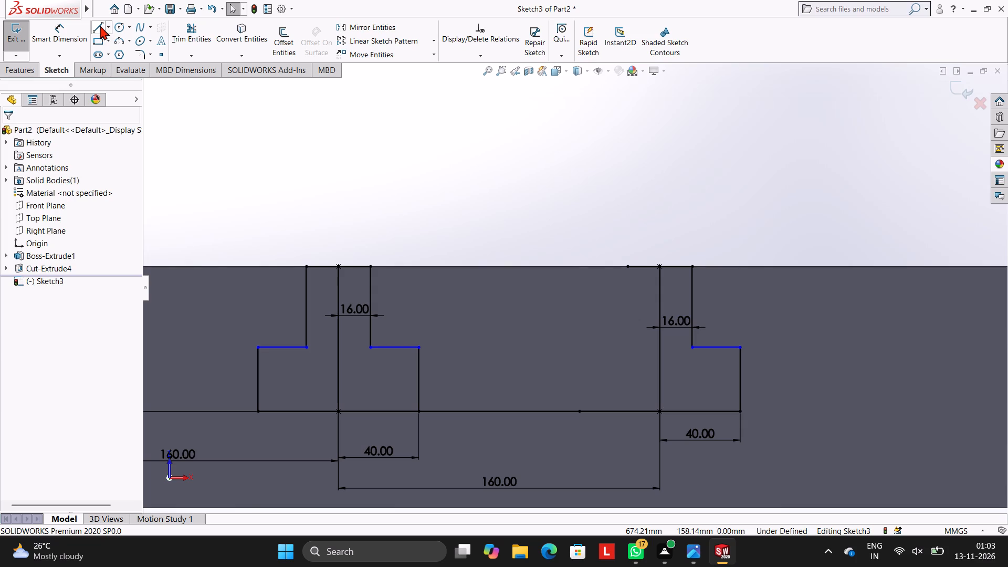
left_click(96, 24)
scroll(731, 343, "up", 1)
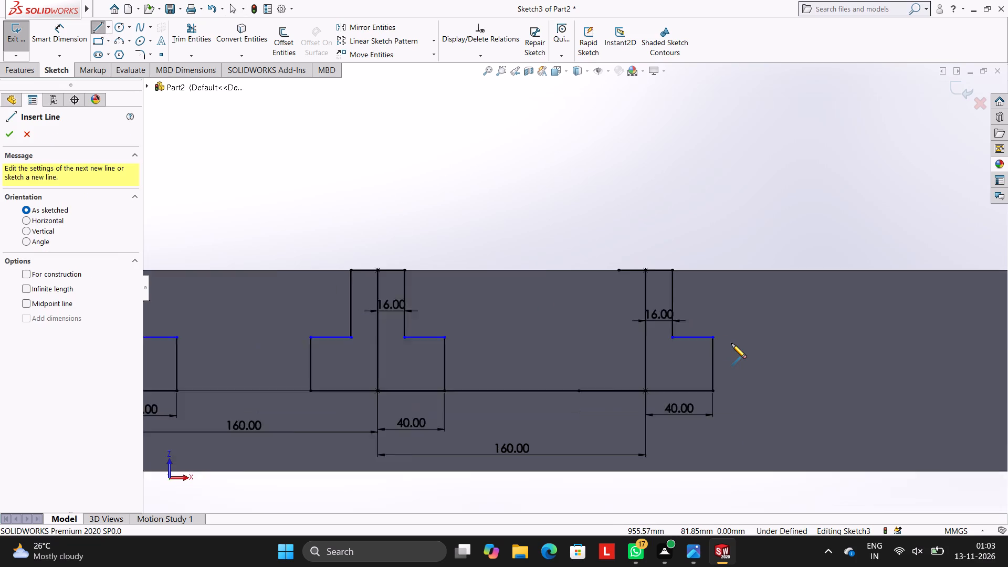
scroll(731, 343, "up", 1)
scroll(731, 343, "down", 1)
scroll(760, 381, "up", 1)
scroll(760, 381, "down", 1)
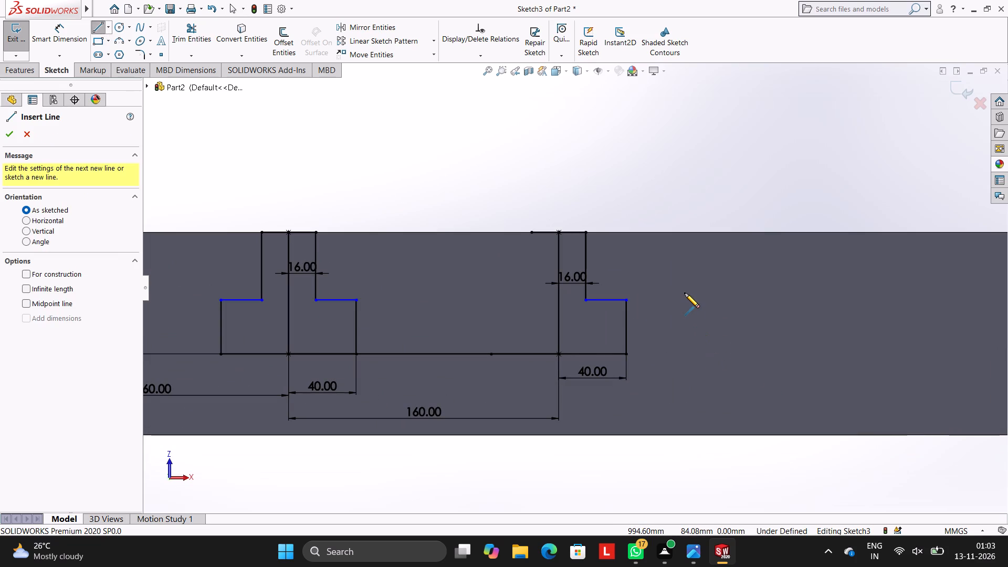
scroll(625, 257, "down", 2)
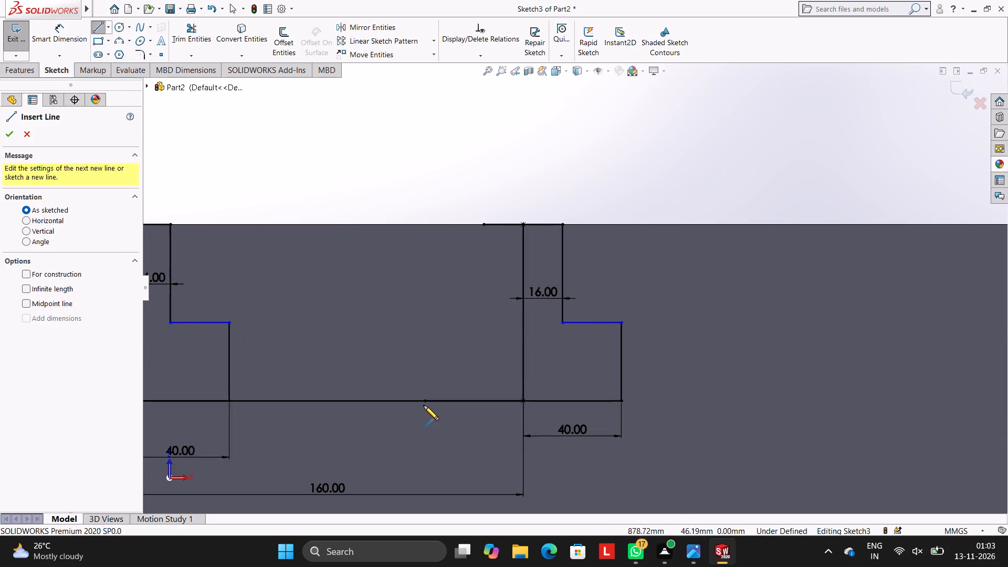
left_click(424, 402)
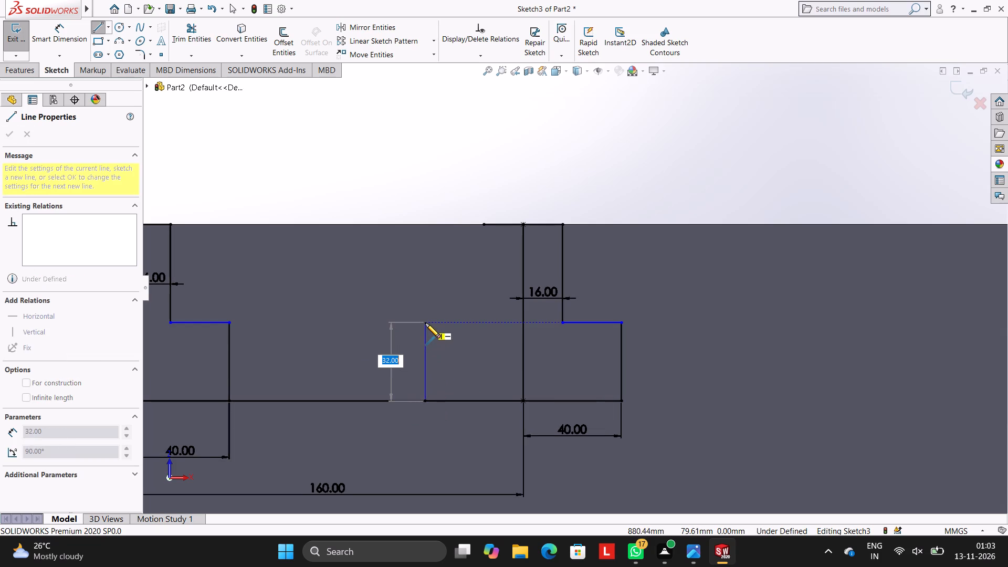
left_click(423, 321)
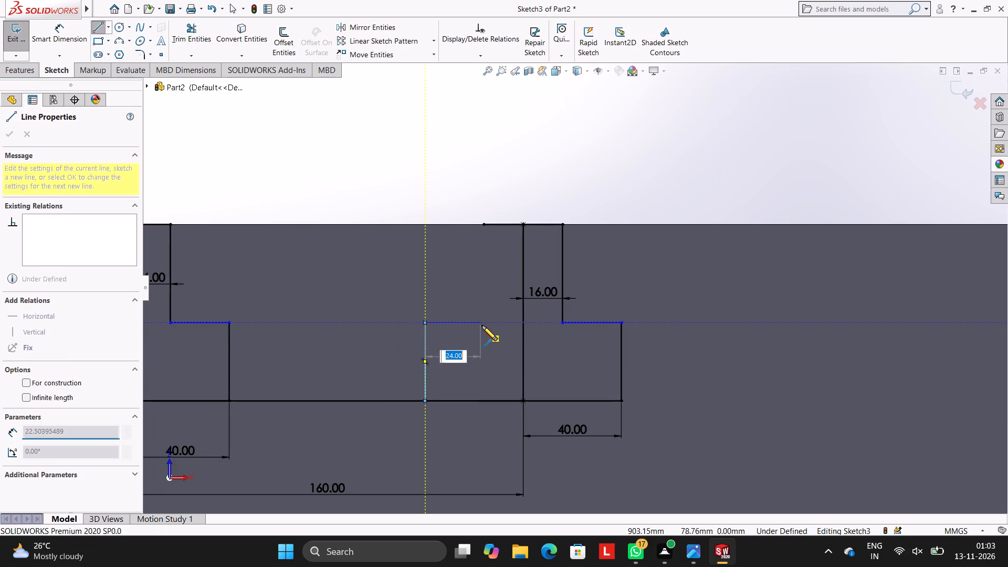
left_click(484, 325)
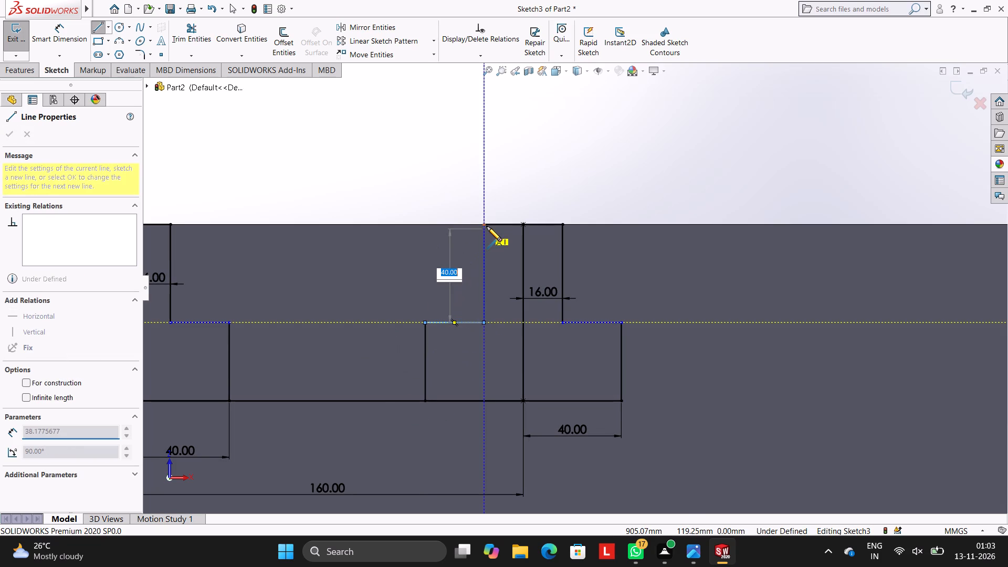
left_click(485, 226)
key("Escape")
key("Escape")
key("Escape")
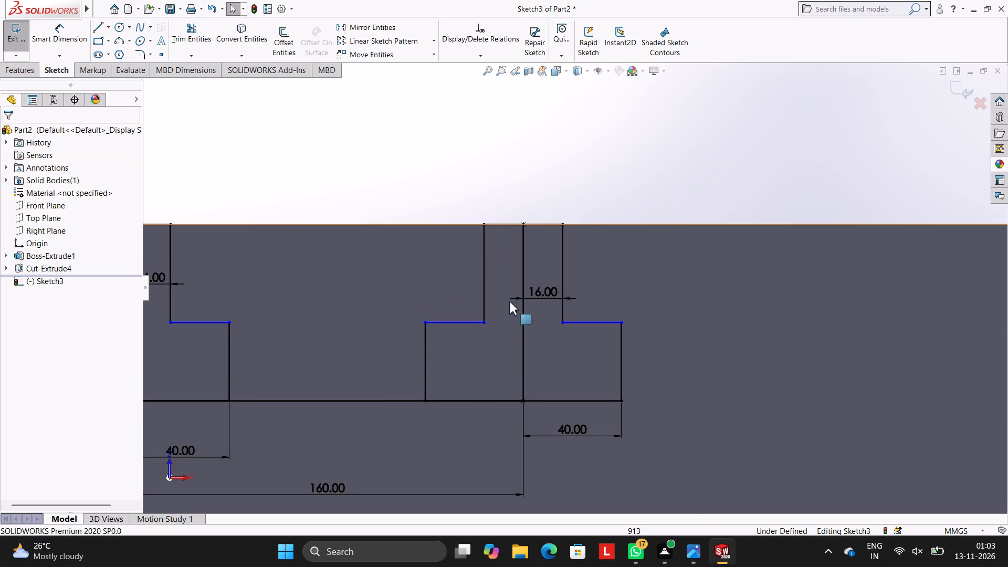
Draw a 160 mm horizontal line from the sixth slot's bottom centre towards the block's far end.
scroll(594, 330, "up", 10)
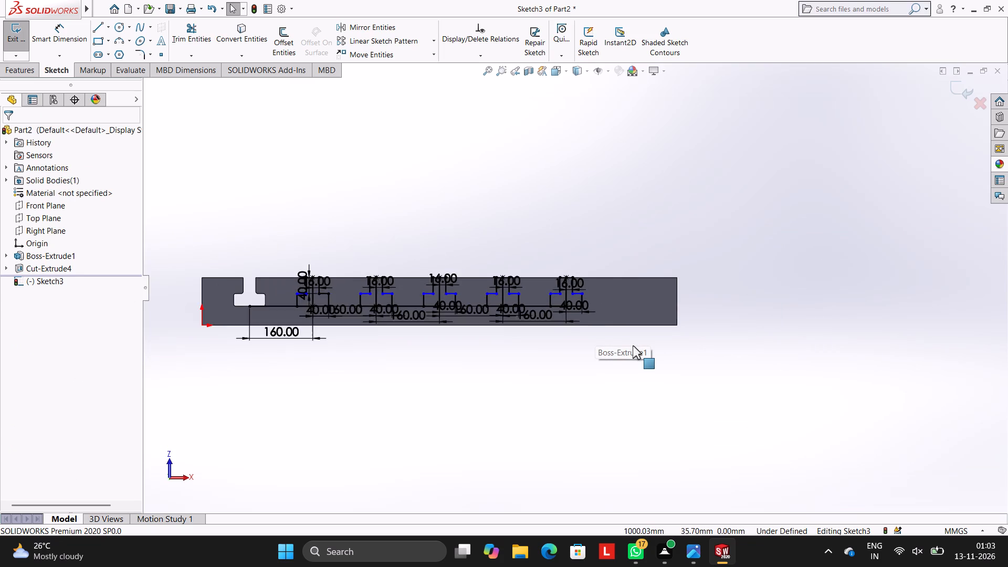
scroll(633, 345, "down", 2)
scroll(647, 348, "up", 3)
scroll(549, 254, "up", 2)
scroll(547, 254, "down", 1)
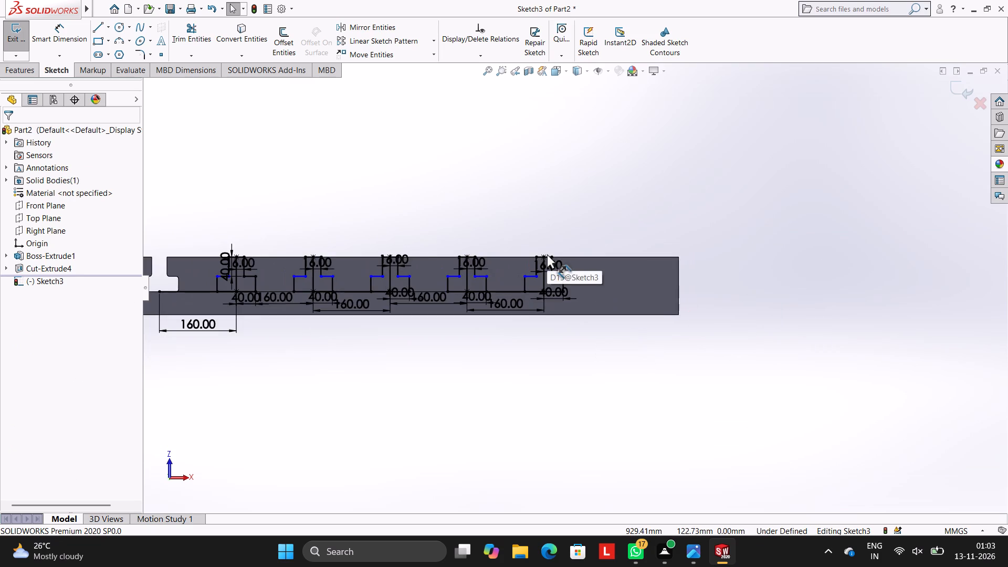
scroll(548, 255, "up", 2)
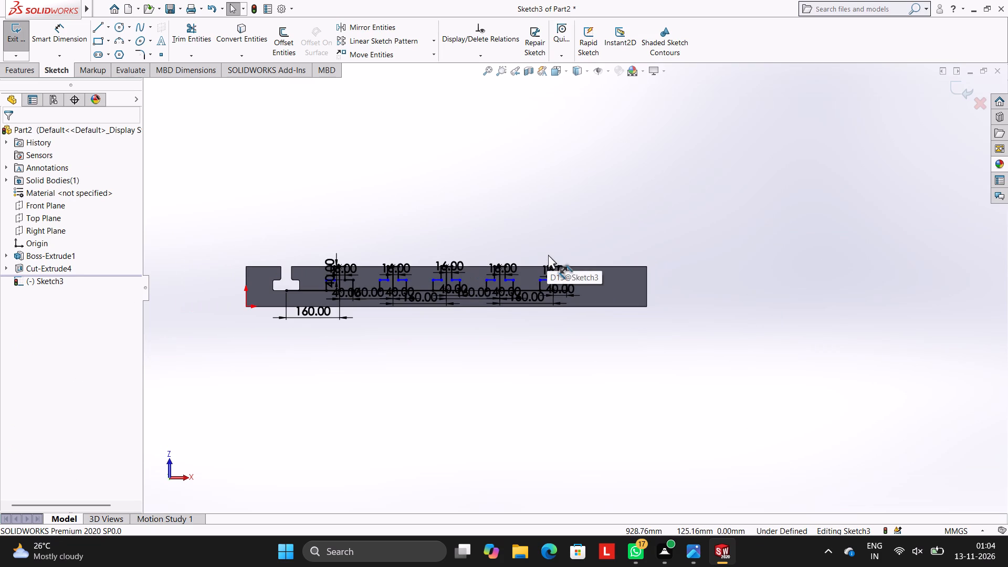
scroll(581, 273, "down", 4)
scroll(646, 300, "up", 2)
scroll(650, 300, "down", 3)
left_click(95, 29)
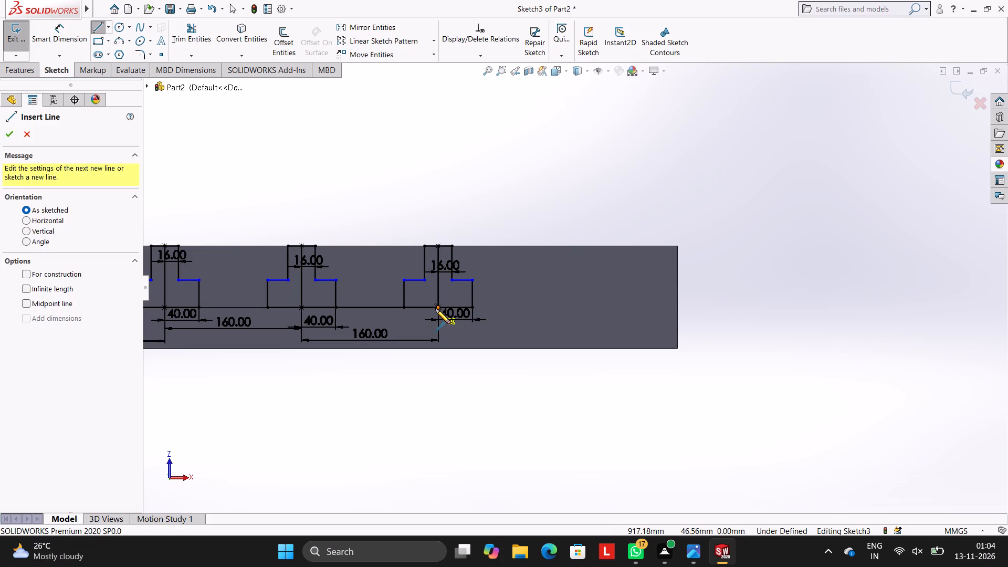
left_click(437, 307)
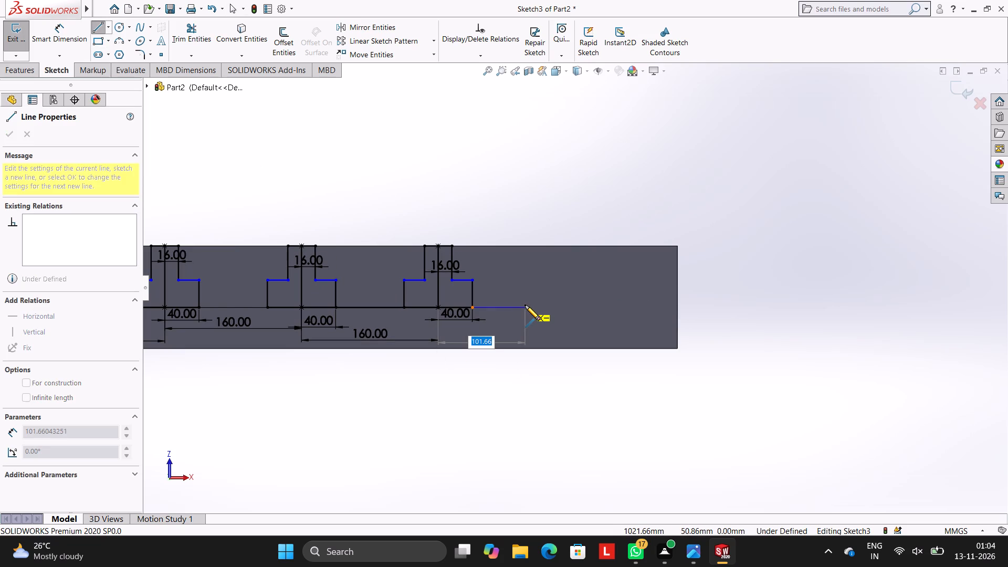
type("160")
key("Return")
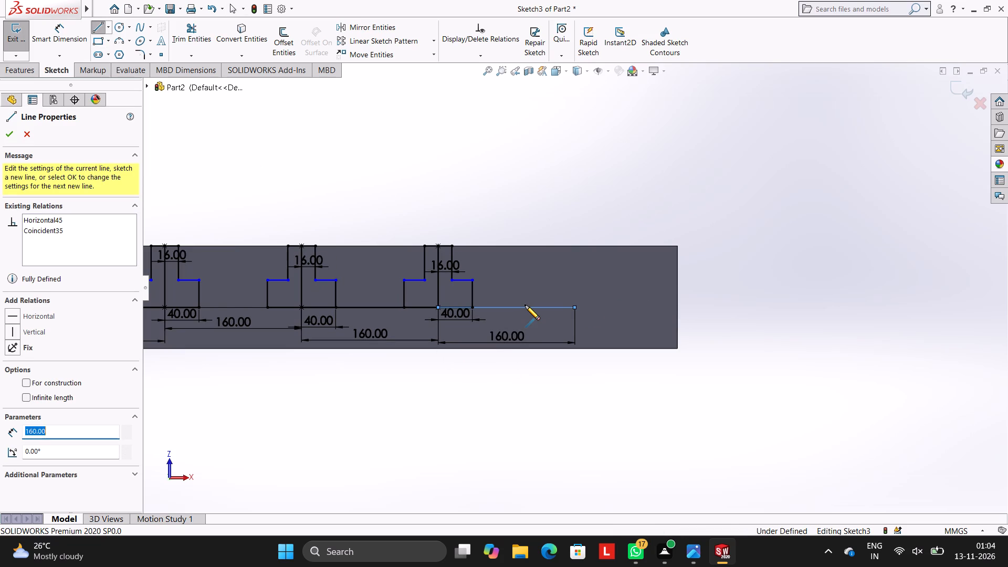
key("Escape")
key("Escape")
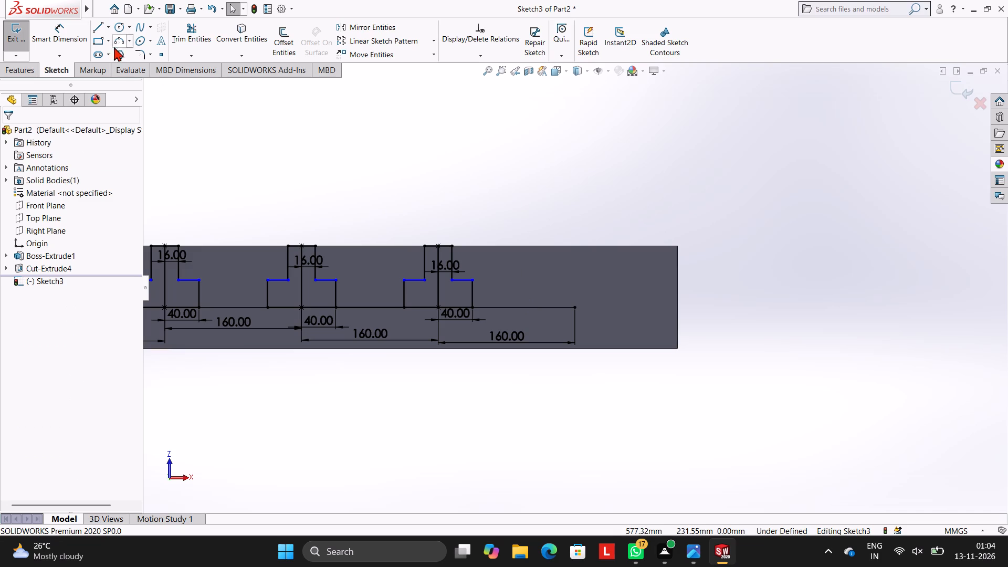
Draw the seventh slot's vertical centre line from the end of the 160 mm line up to the block's top edge.
left_click(99, 25)
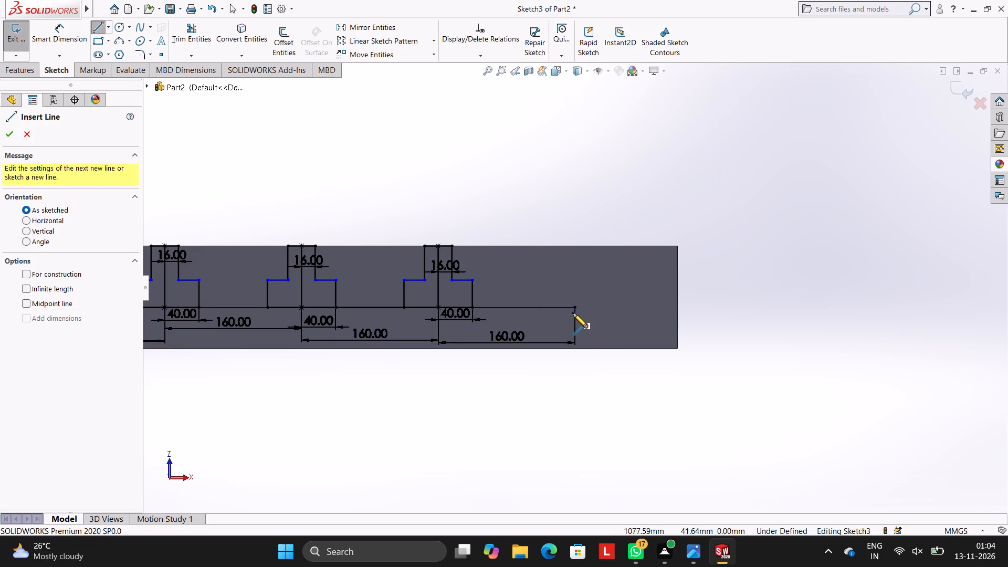
left_click(574, 307)
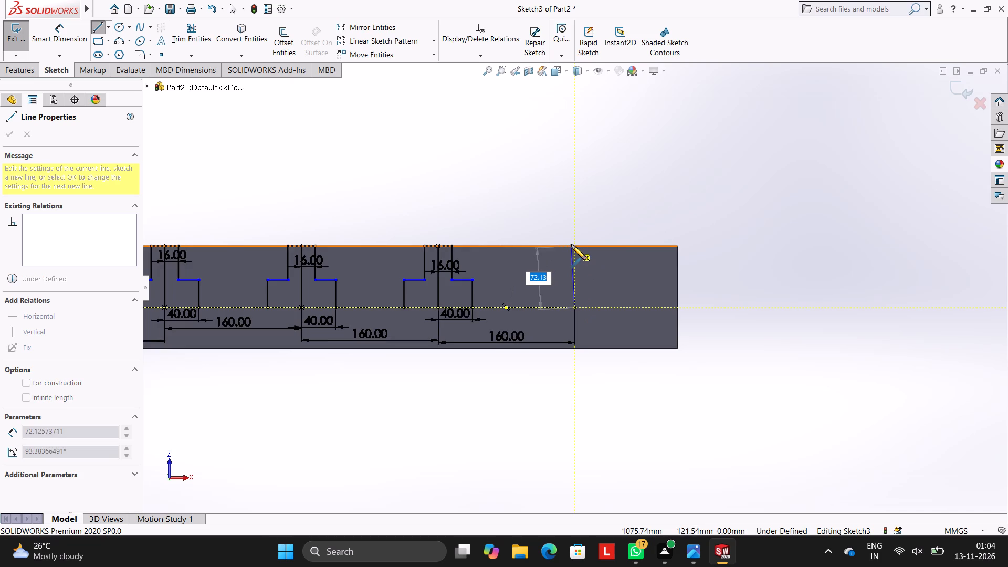
left_click(574, 245)
key("Escape")
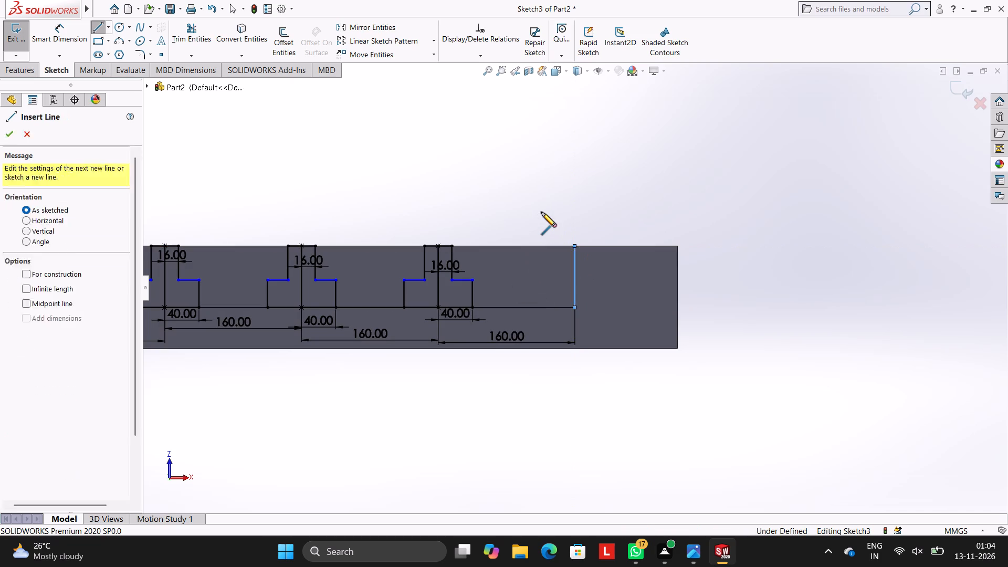
key("Escape")
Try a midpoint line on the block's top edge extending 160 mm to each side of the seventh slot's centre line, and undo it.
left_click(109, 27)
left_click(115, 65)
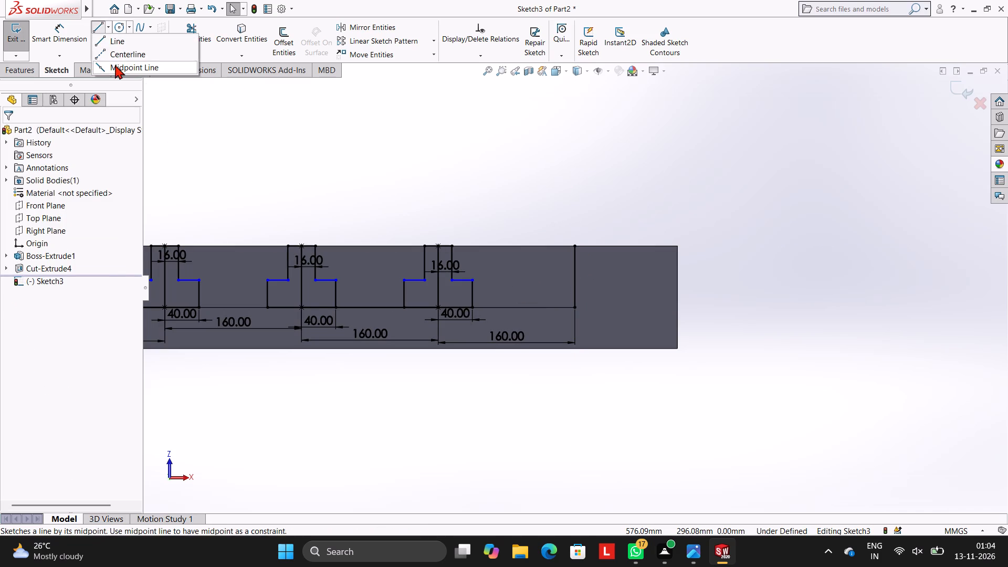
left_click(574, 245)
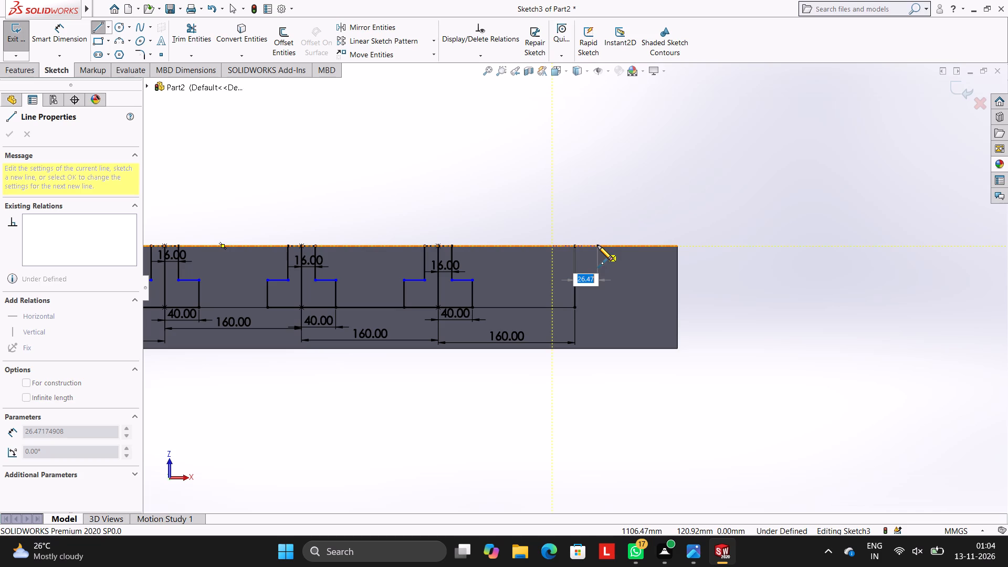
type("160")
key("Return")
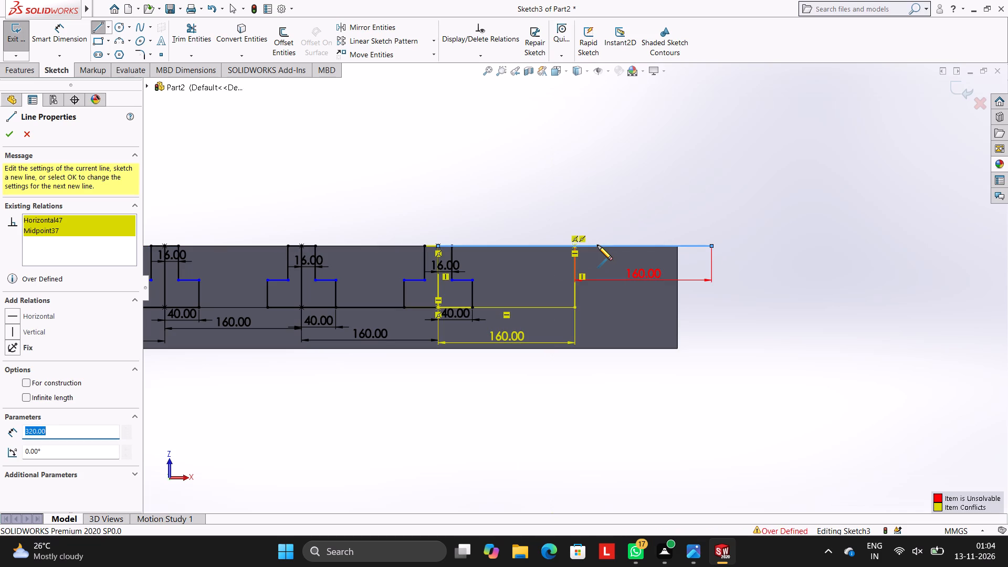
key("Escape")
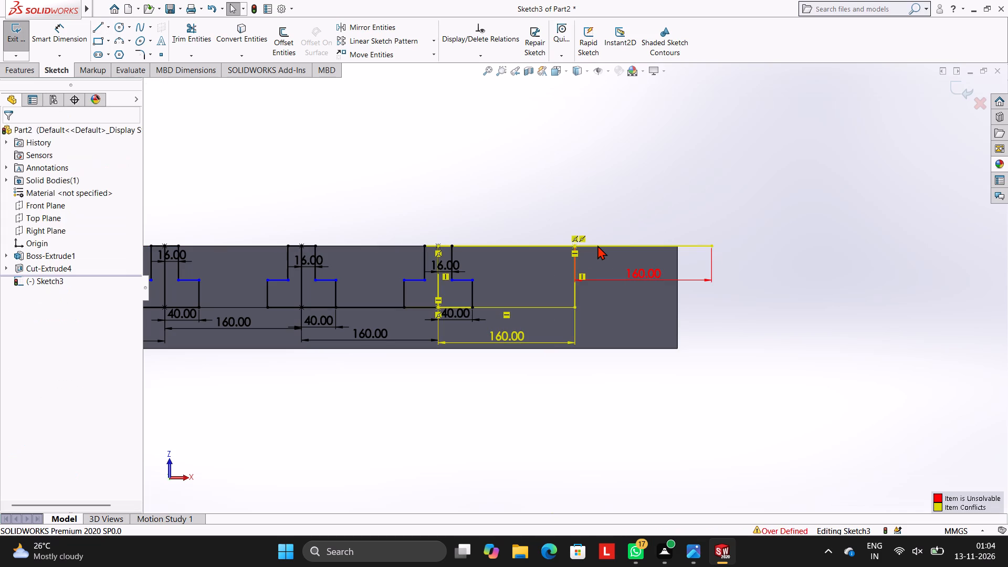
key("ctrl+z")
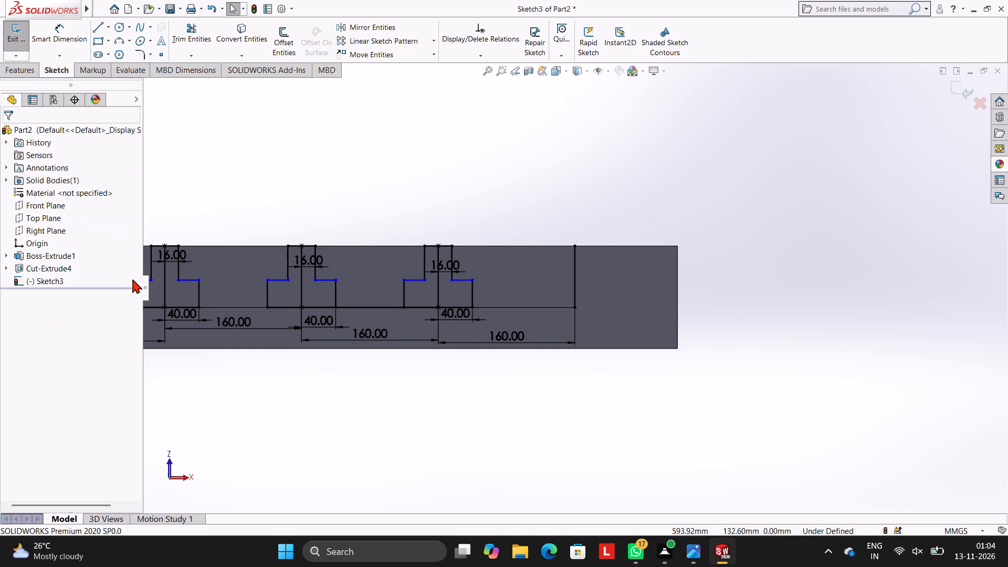
Draw a horizontal midpoint line on the block's top edge, centred on the seventh slot's centre line and extending 16 mm to each side.
left_click(111, 26)
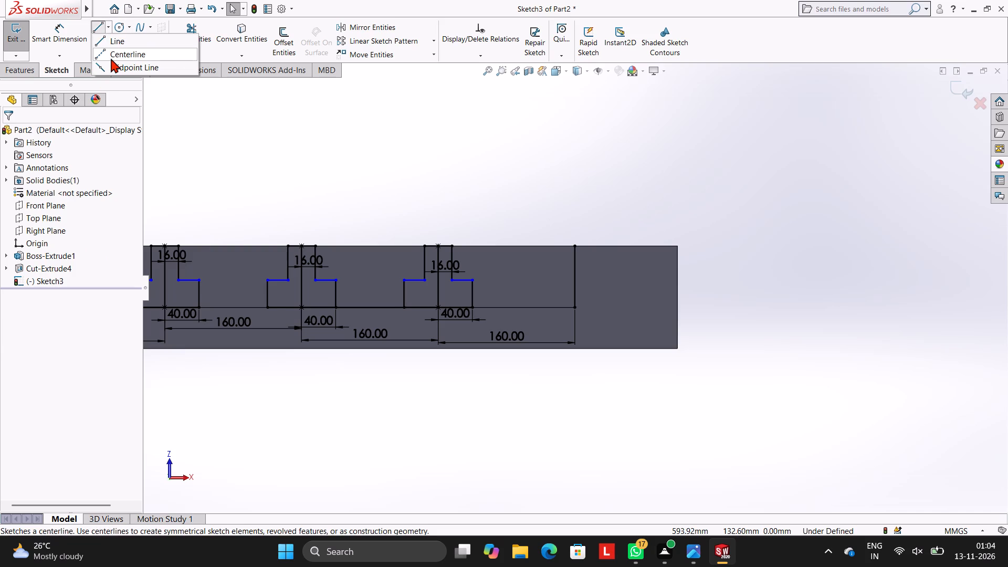
left_click(107, 65)
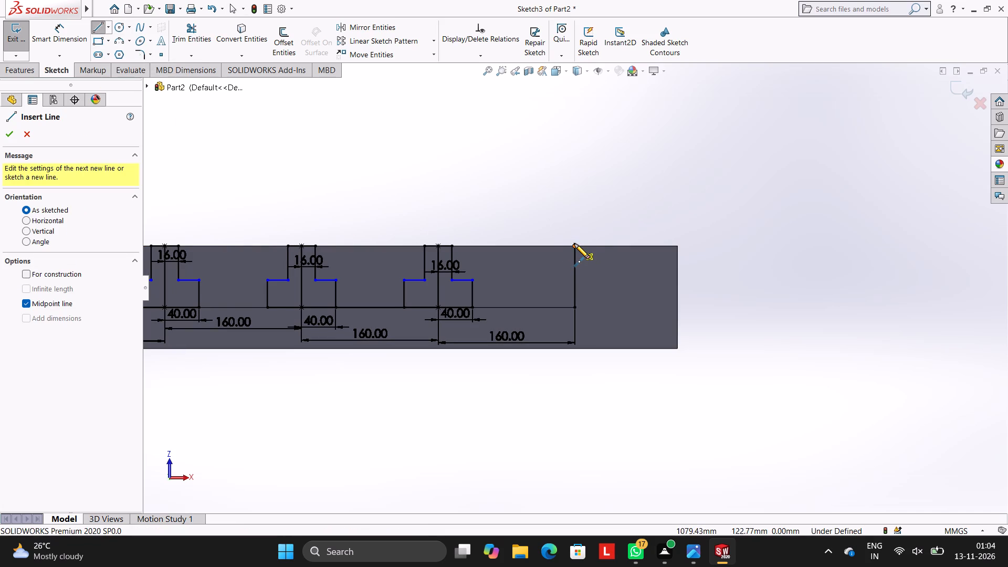
left_click(574, 244)
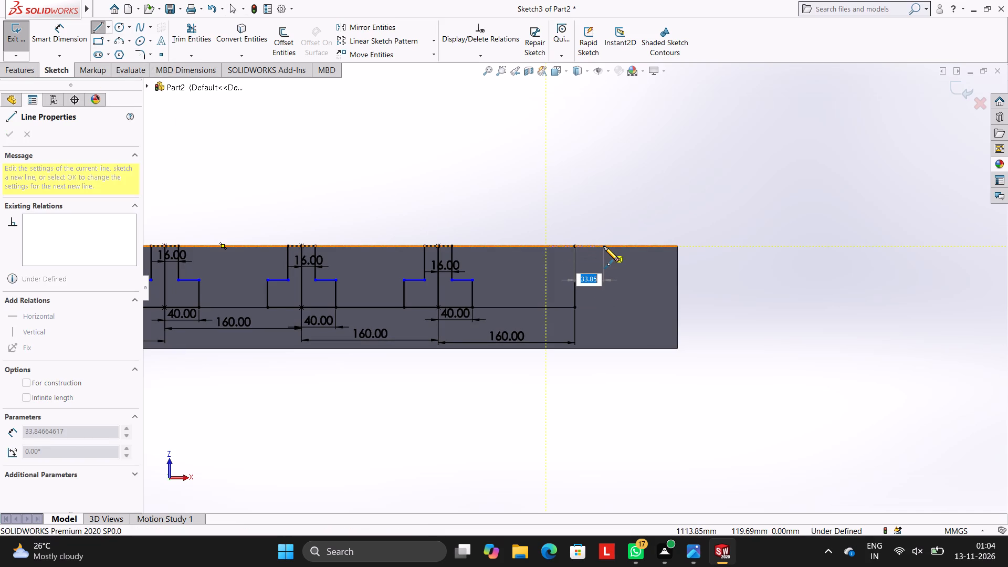
type("16")
key("Return")
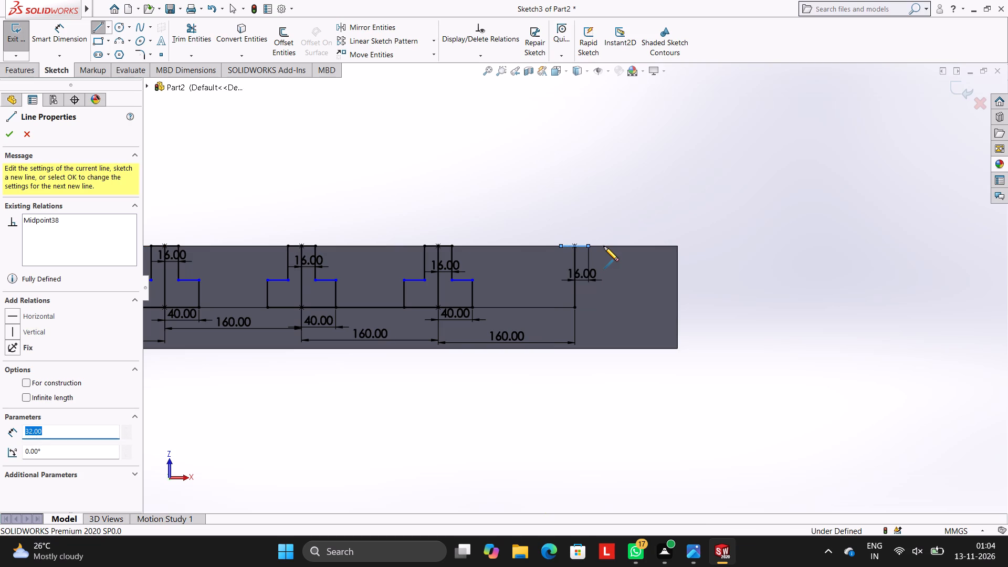
Draw a 40 mm vertical line down from the far end of the seventh slot's top line for its neck side.
scroll(604, 251, "down", 2)
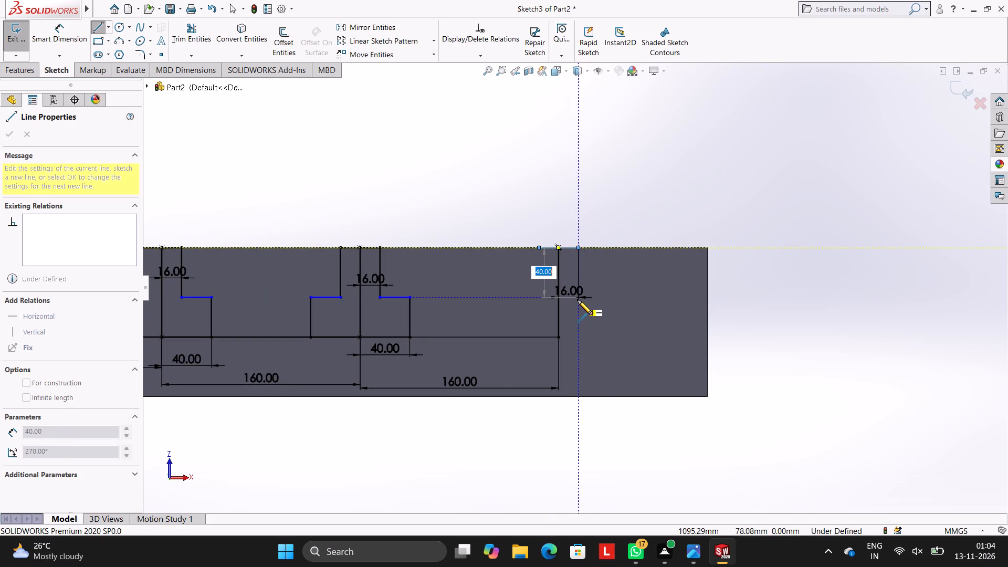
left_click(577, 300)
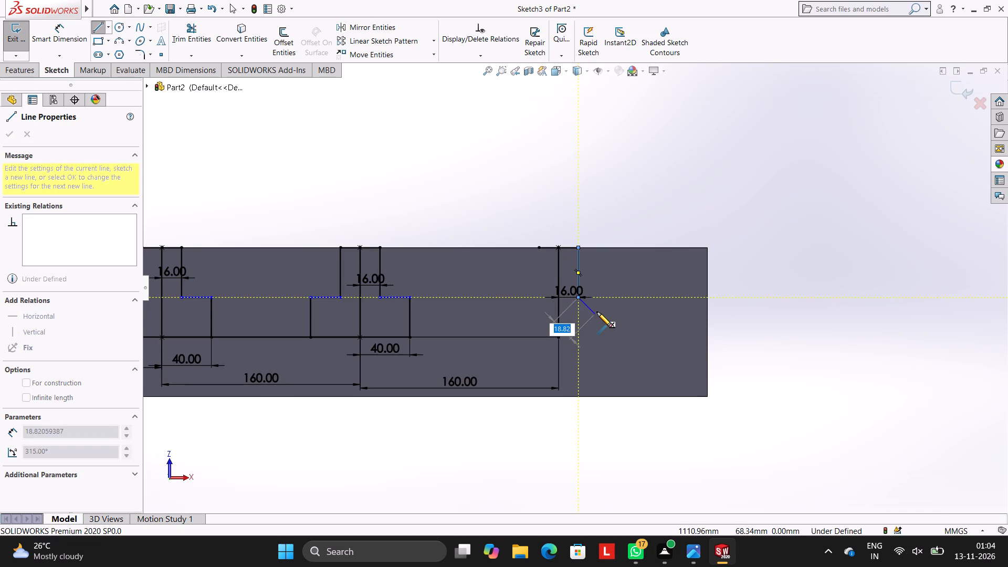
key("Escape")
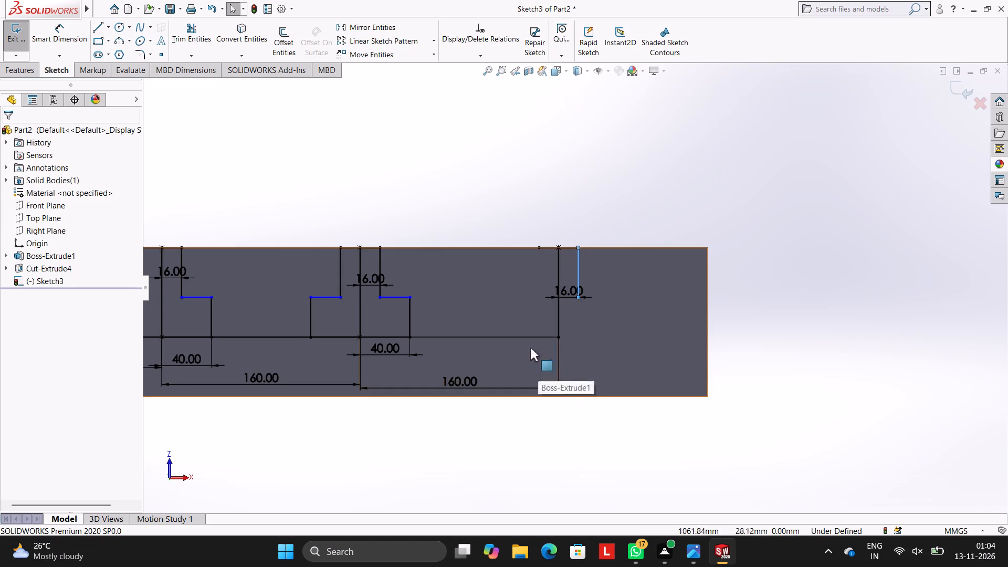
Draw a horizontal midpoint line at the seventh slot's bottom centre, extending 40 mm to each side of its centre line.
scroll(582, 295, "up", 2)
scroll(581, 295, "down", 2)
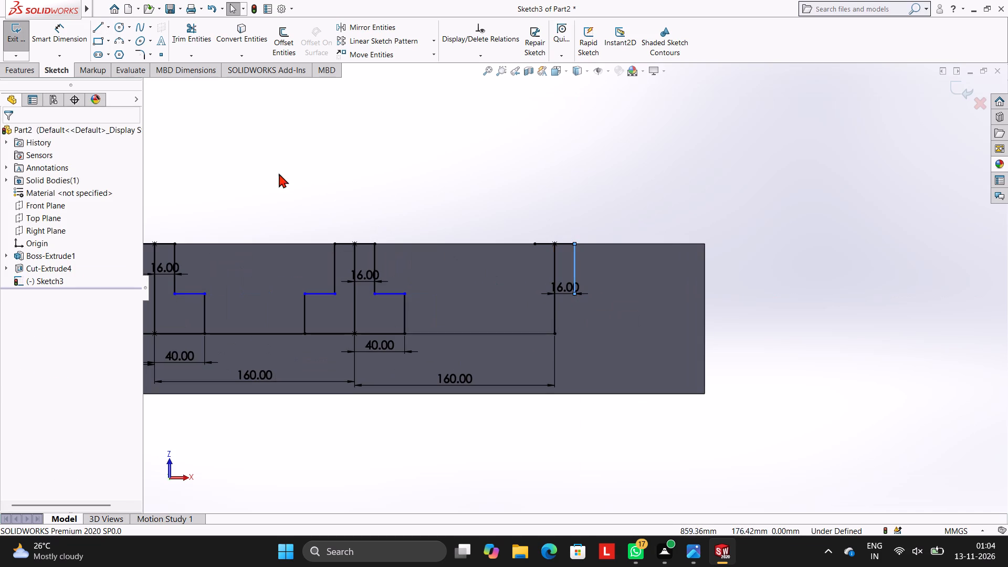
left_click(106, 28)
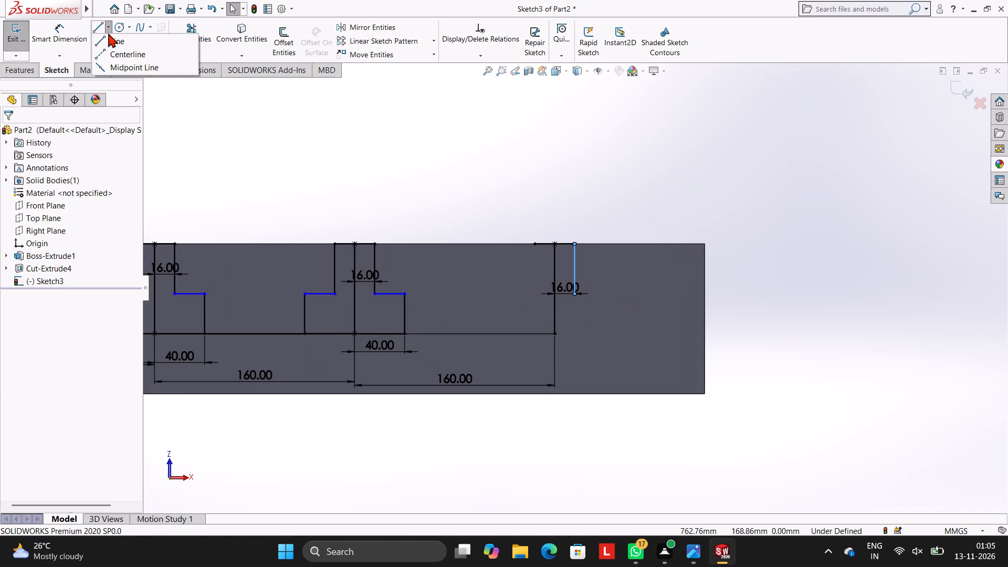
left_click(124, 65)
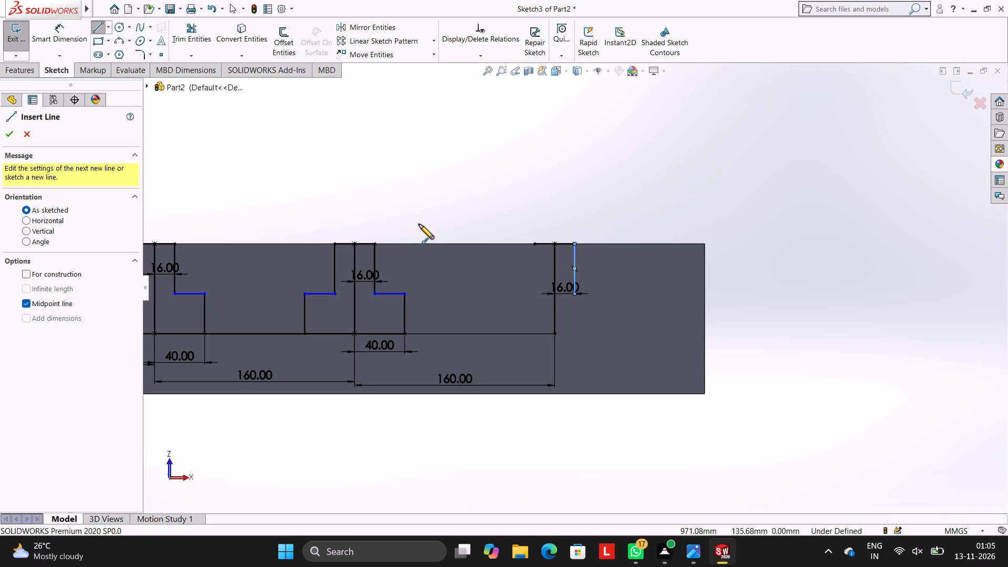
scroll(549, 296, "up", 1)
scroll(549, 296, "down", 3)
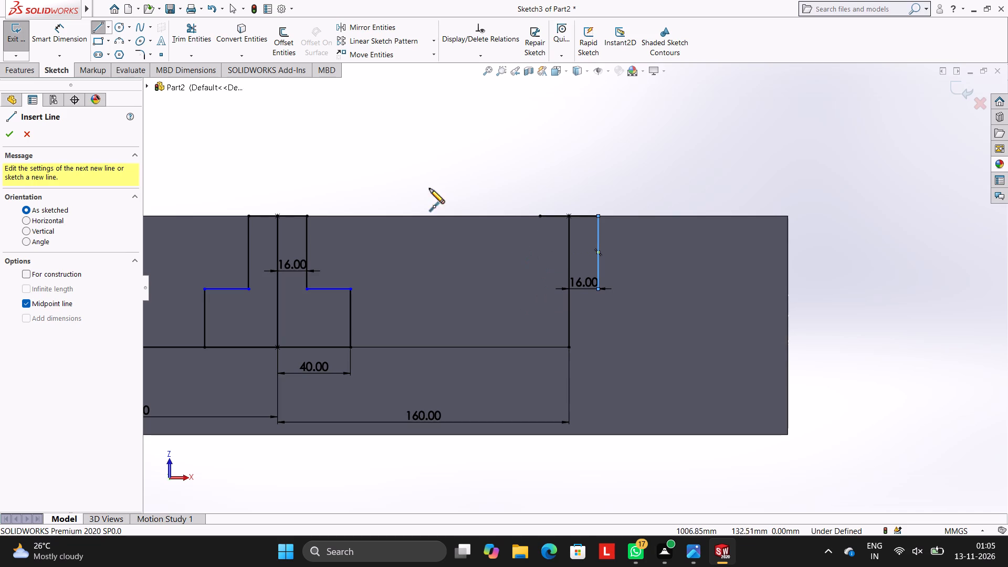
left_click(570, 347)
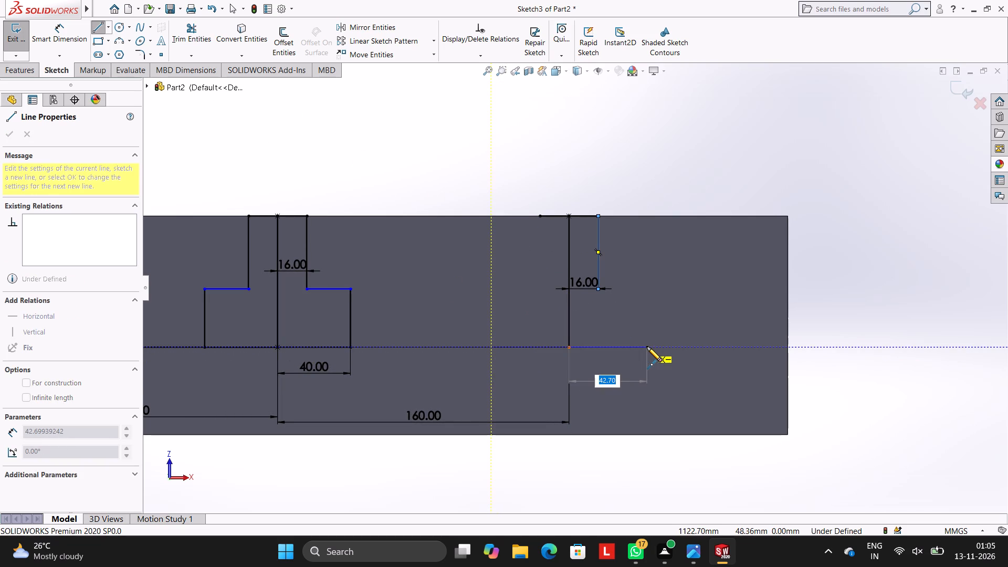
type("40")
key("Return")
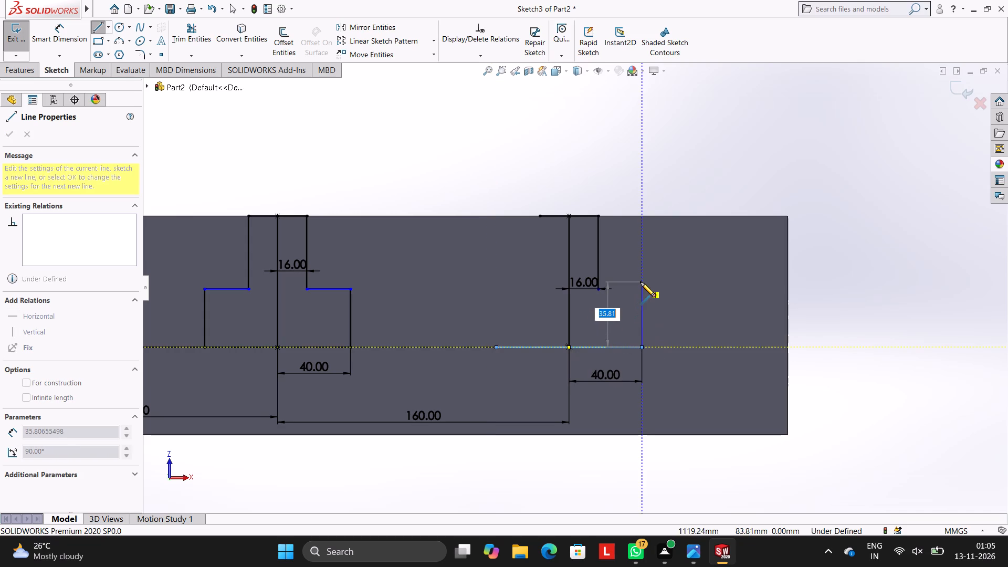
Draw the seventh slot's far foot side up to the neck's lower level and a 24 mm ledge in to the neck.
scroll(640, 287, "down", 5)
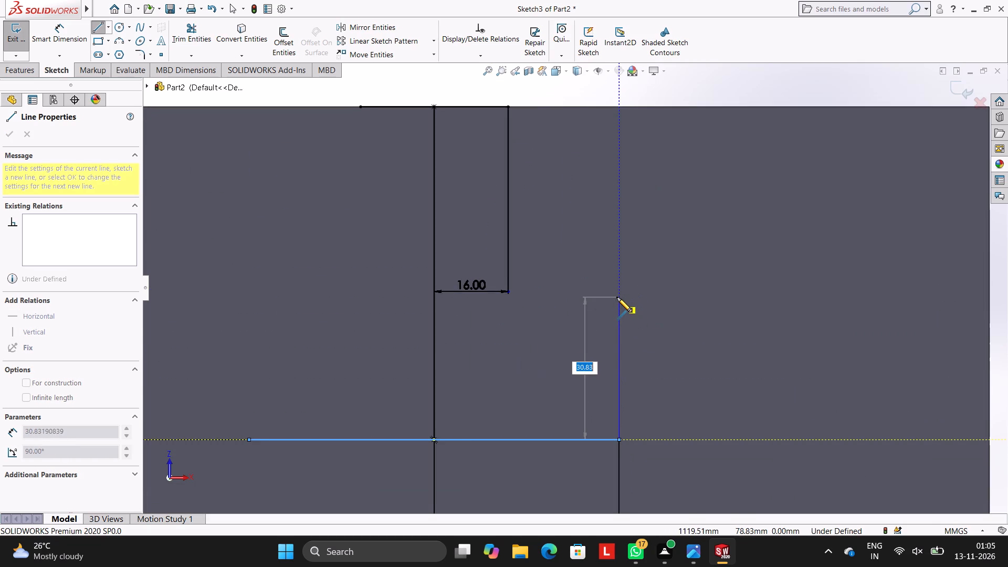
left_click(617, 291)
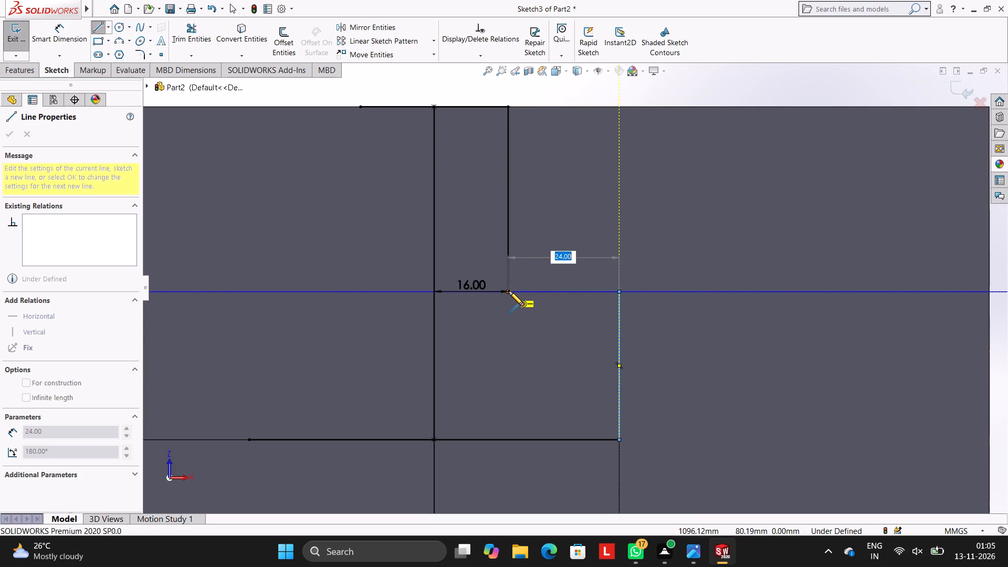
left_click(508, 291)
key("Escape")
key("Escape")
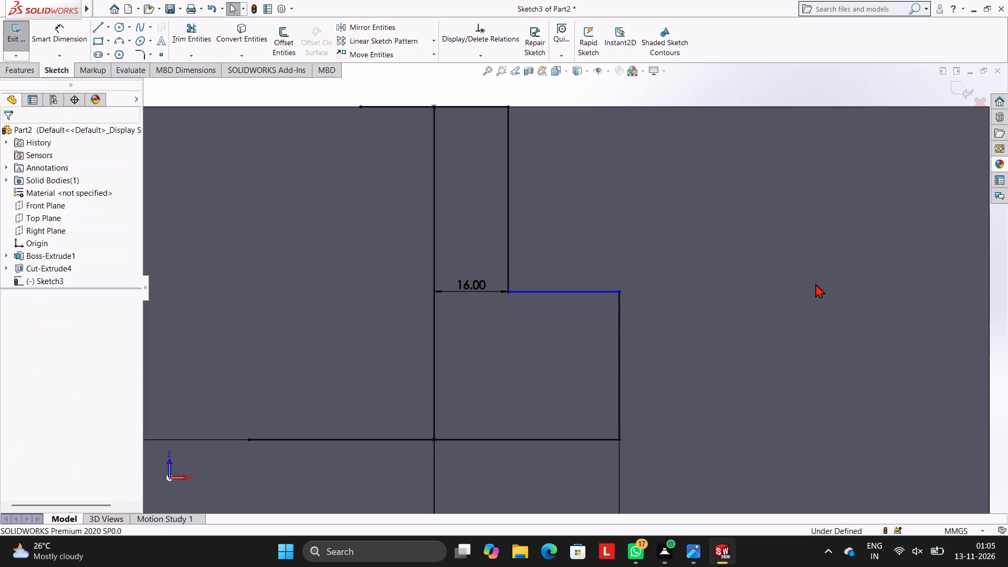
Close the seventh slot's near half with a vertical foot side, a 24 mm ledge and a 40 mm neck side up to the top line.
scroll(528, 316, "up", 6)
scroll(527, 324, "down", 2)
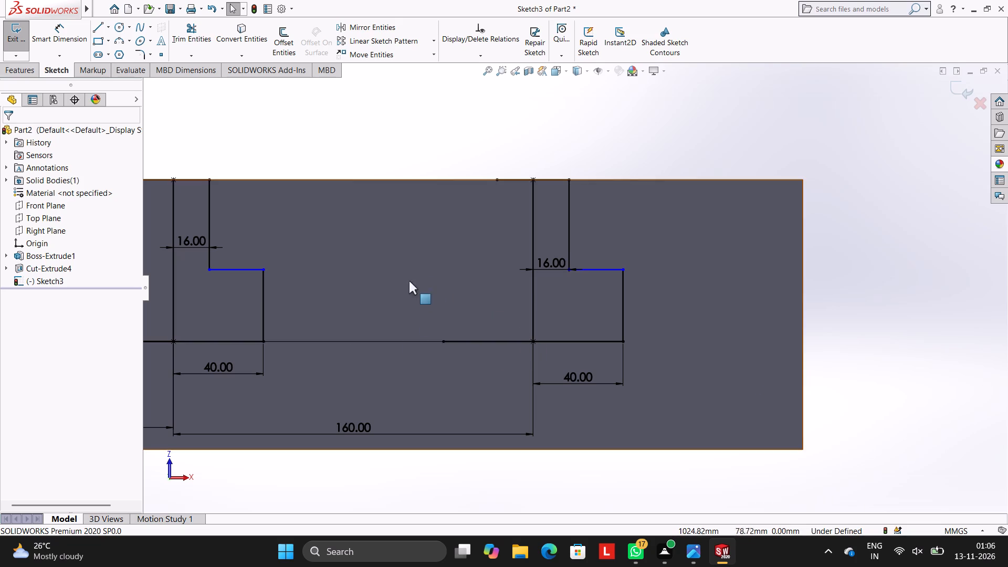
left_click(295, 138)
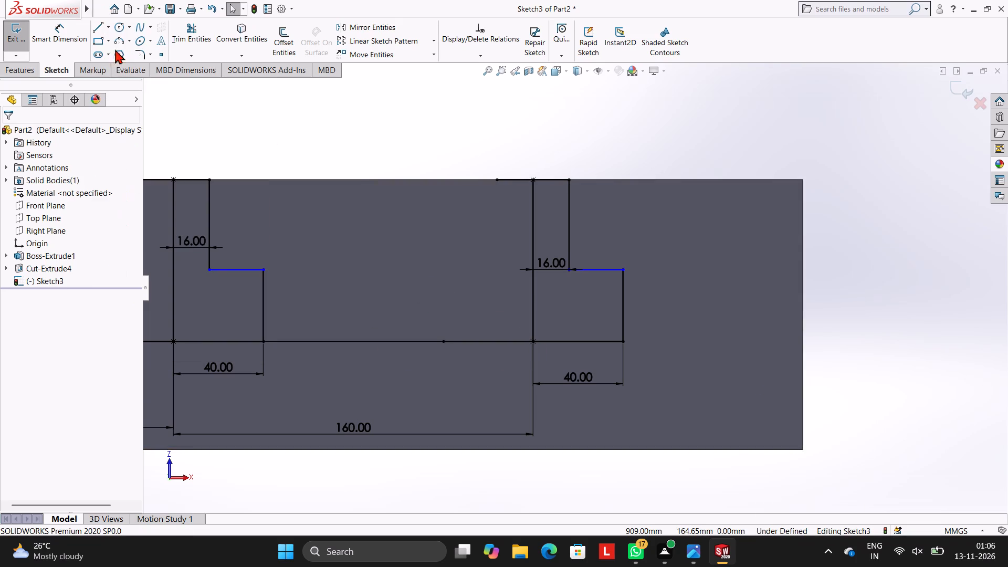
left_click(96, 29)
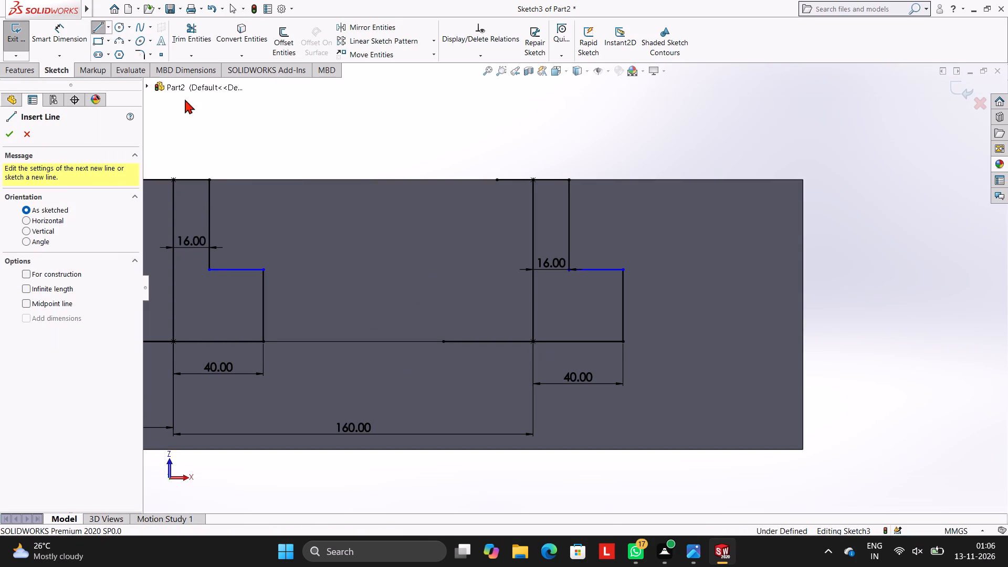
scroll(432, 351, "down", 3)
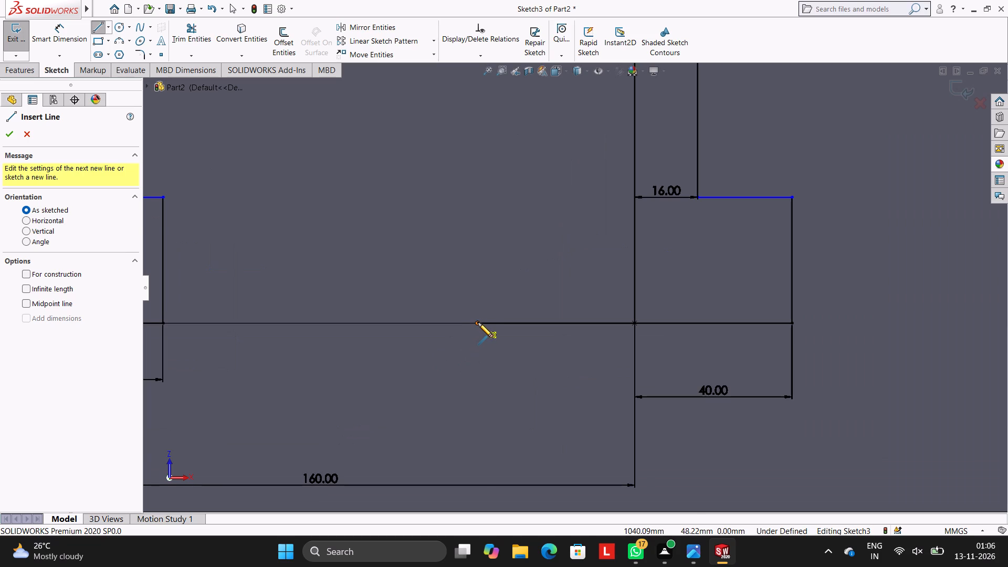
left_click(478, 322)
scroll(473, 197, "up", 2)
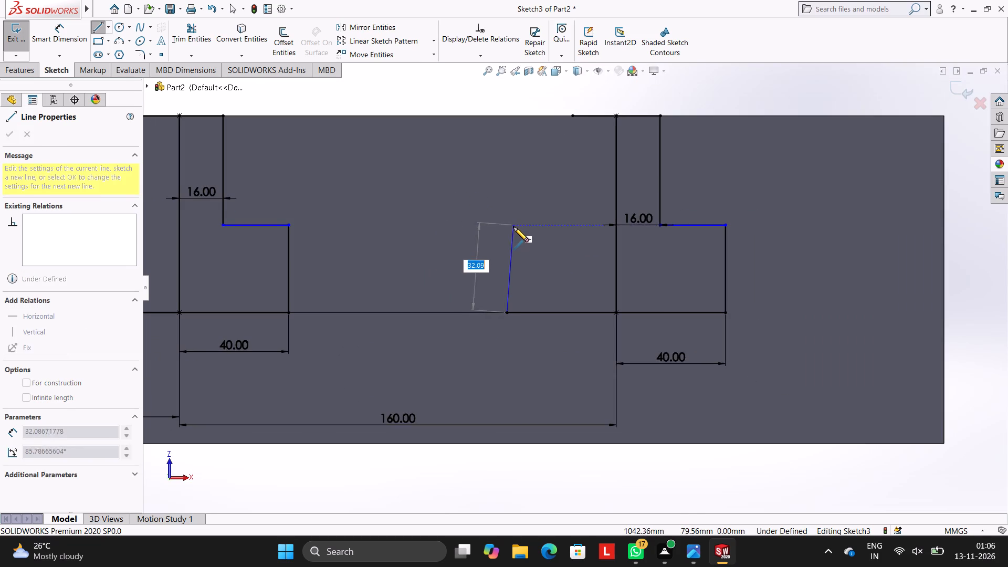
left_click(506, 223)
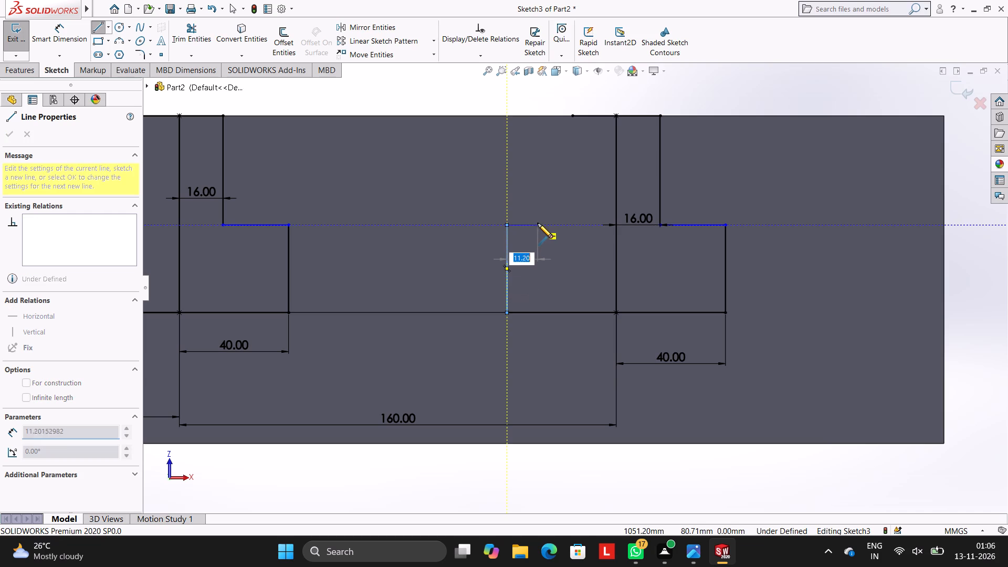
left_click(572, 224)
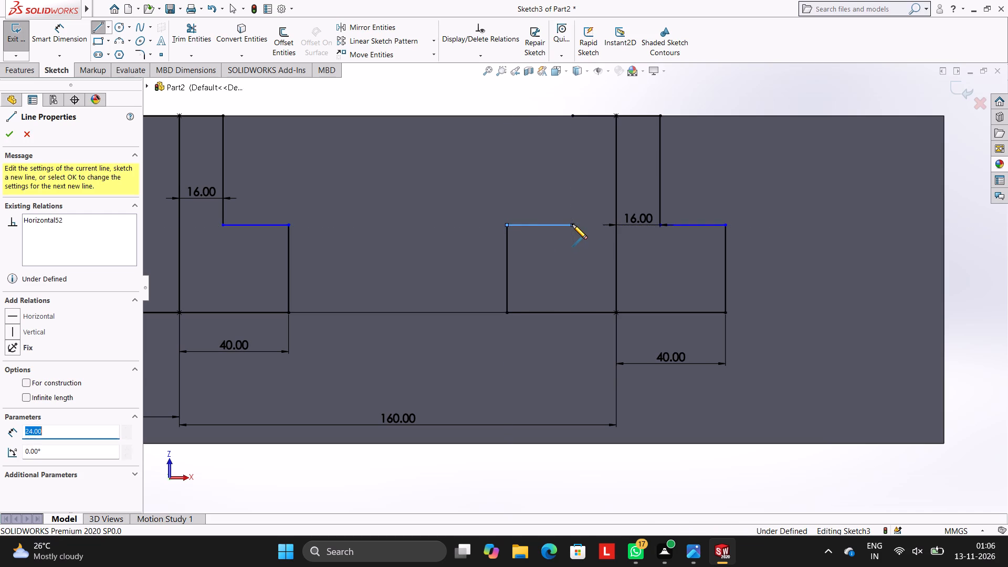
left_click(573, 116)
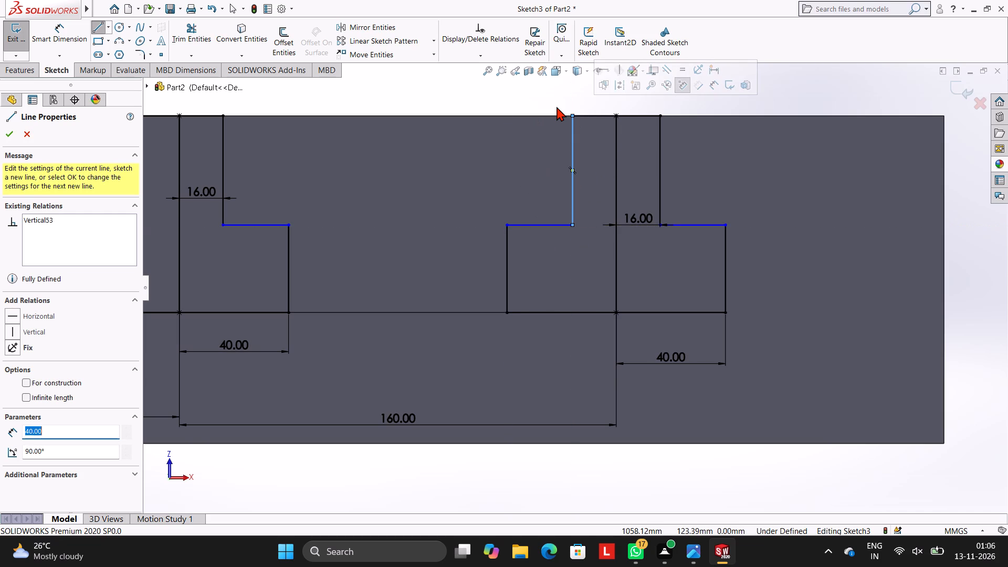
key("Escape")
scroll(560, 174, "up", 3)
key("Escape")
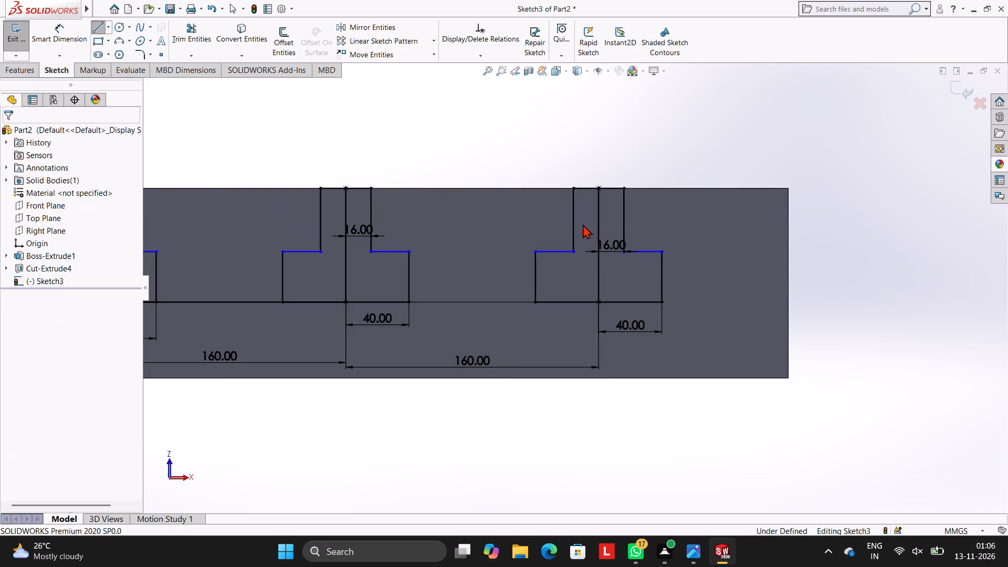
Examine the full row of slot profiles sketched along the block.
scroll(491, 249, "up", 5)
scroll(422, 253, "up", 3)
scroll(433, 259, "down", 2)
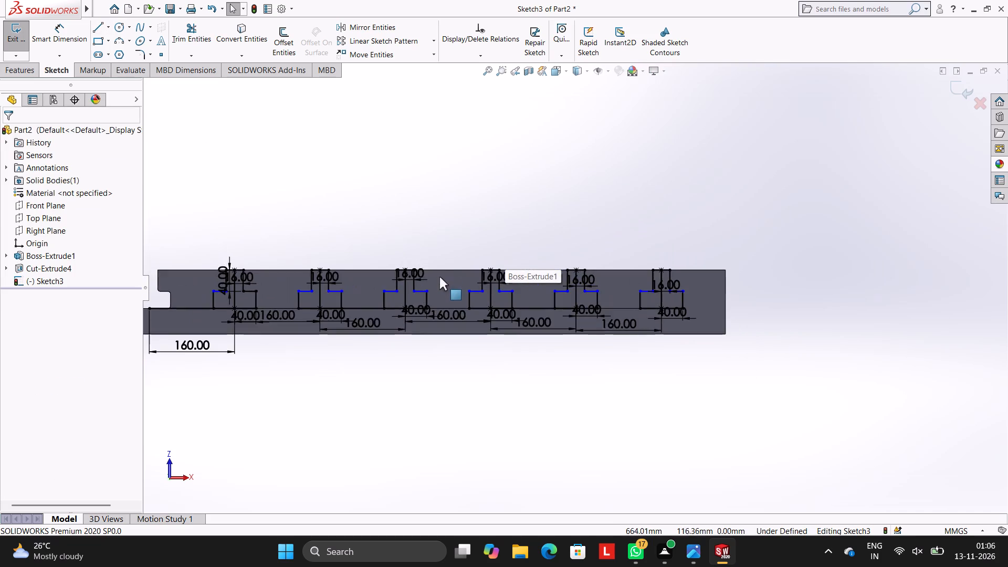
scroll(433, 291, "up", 3)
scroll(428, 291, "down", 2)
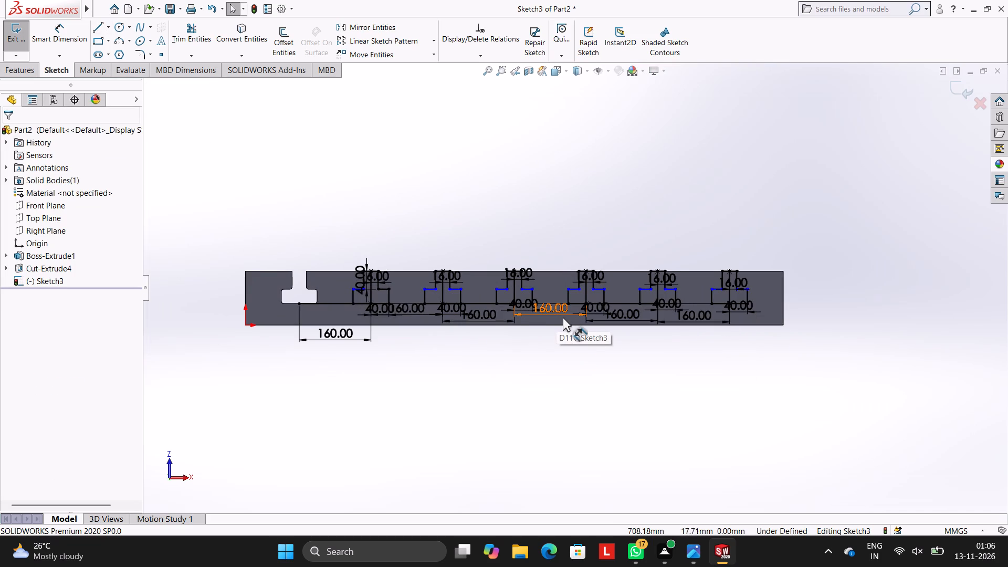
scroll(574, 318, "down", 3)
scroll(547, 314, "up", 3)
scroll(547, 308, "down", 2)
scroll(540, 231, "up", 2)
scroll(540, 231, "down", 2)
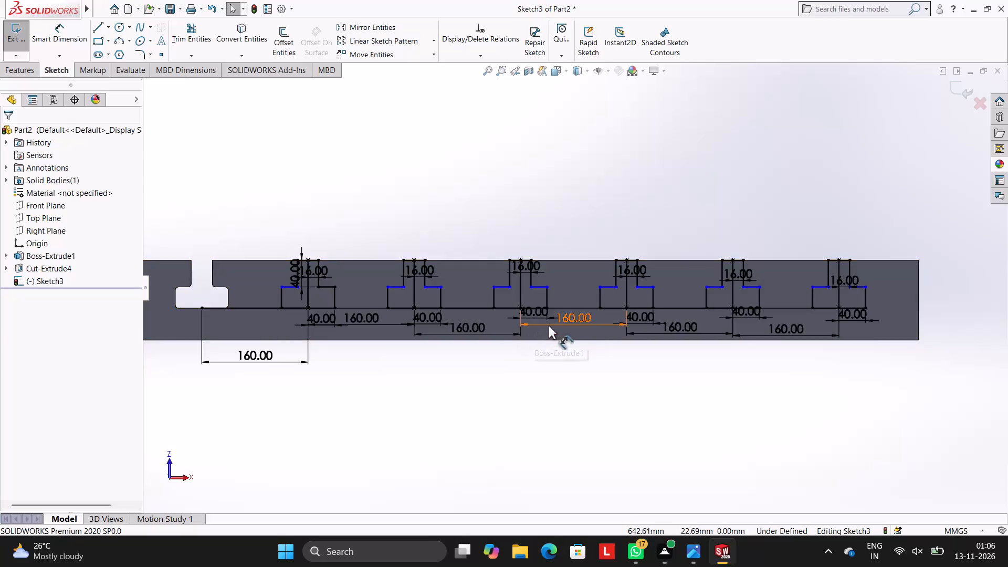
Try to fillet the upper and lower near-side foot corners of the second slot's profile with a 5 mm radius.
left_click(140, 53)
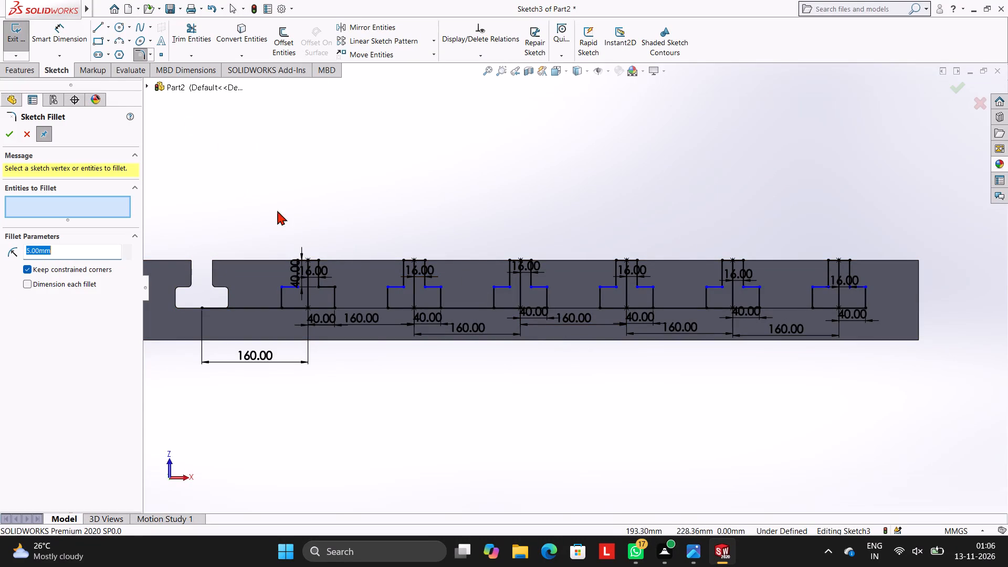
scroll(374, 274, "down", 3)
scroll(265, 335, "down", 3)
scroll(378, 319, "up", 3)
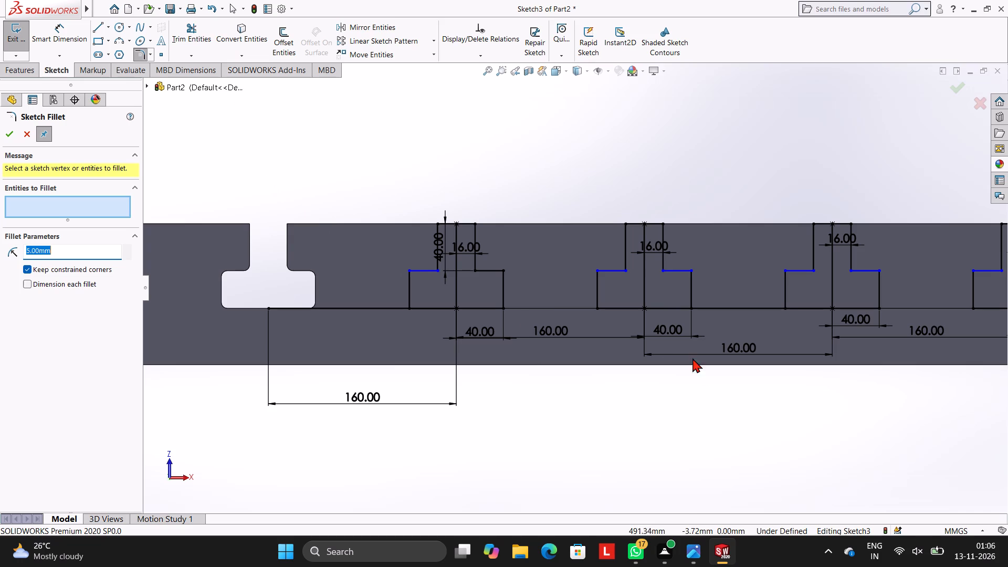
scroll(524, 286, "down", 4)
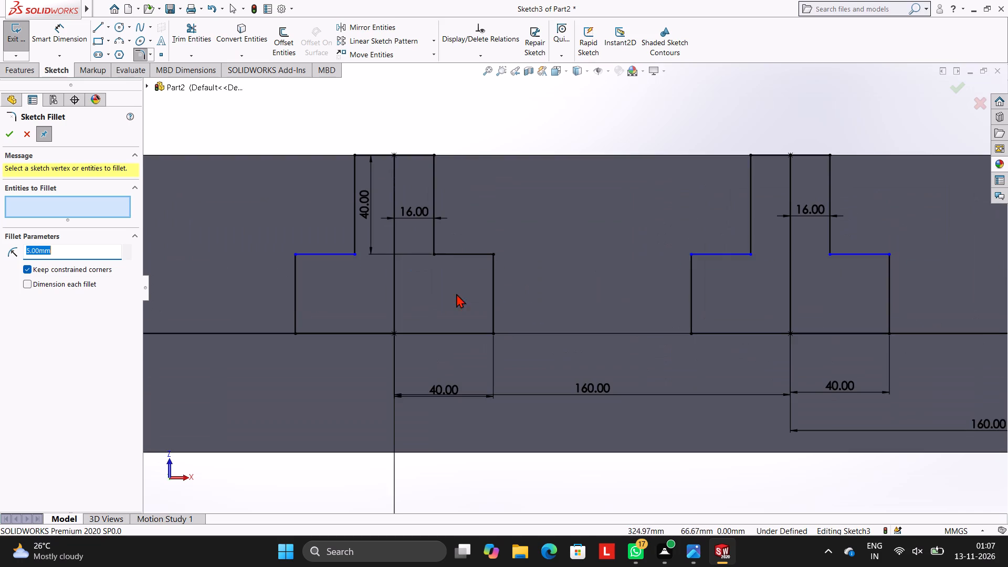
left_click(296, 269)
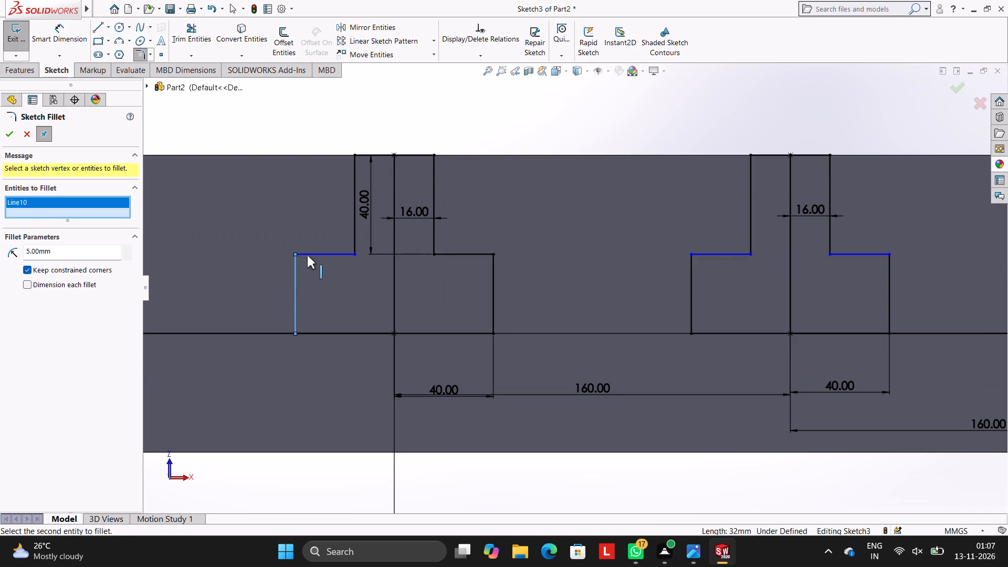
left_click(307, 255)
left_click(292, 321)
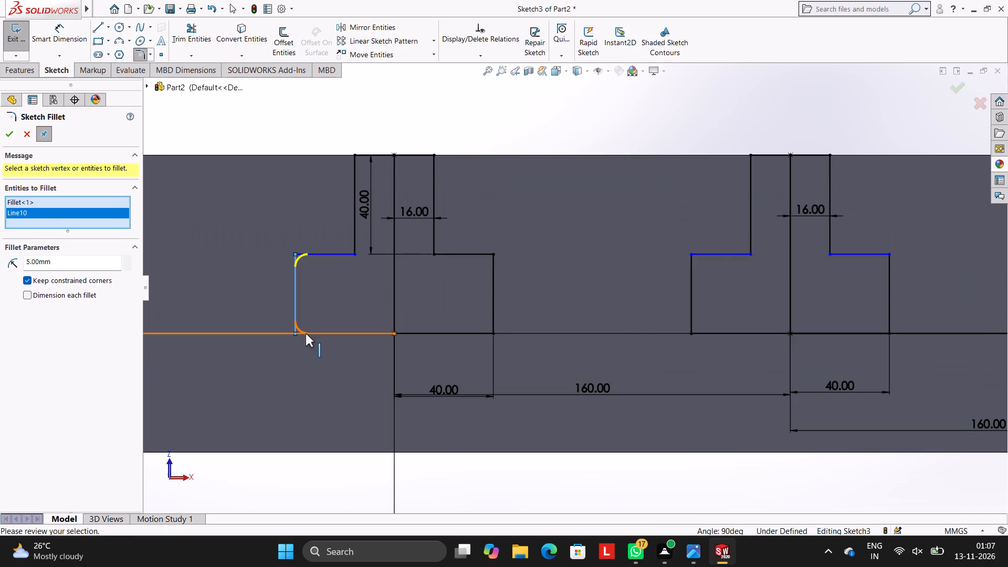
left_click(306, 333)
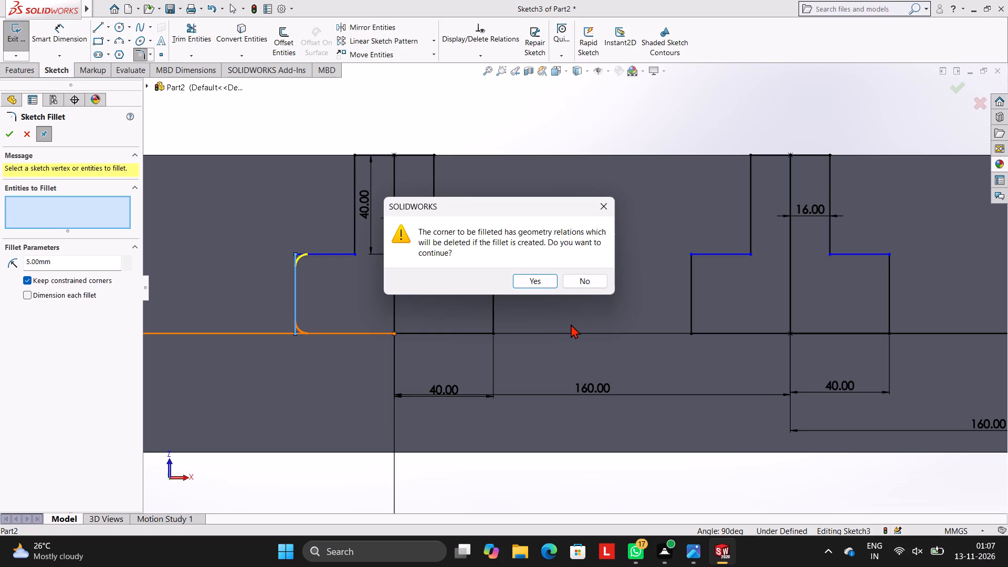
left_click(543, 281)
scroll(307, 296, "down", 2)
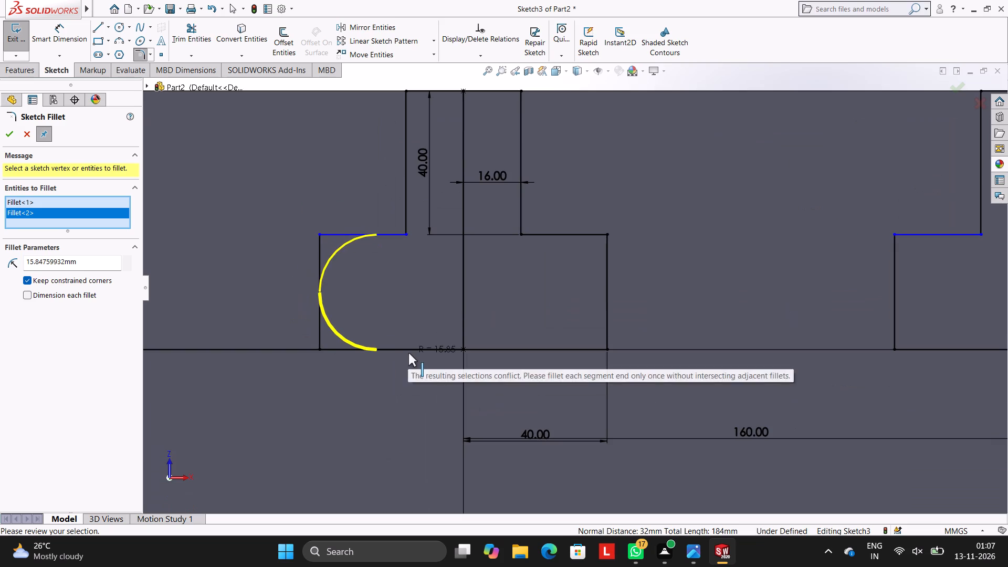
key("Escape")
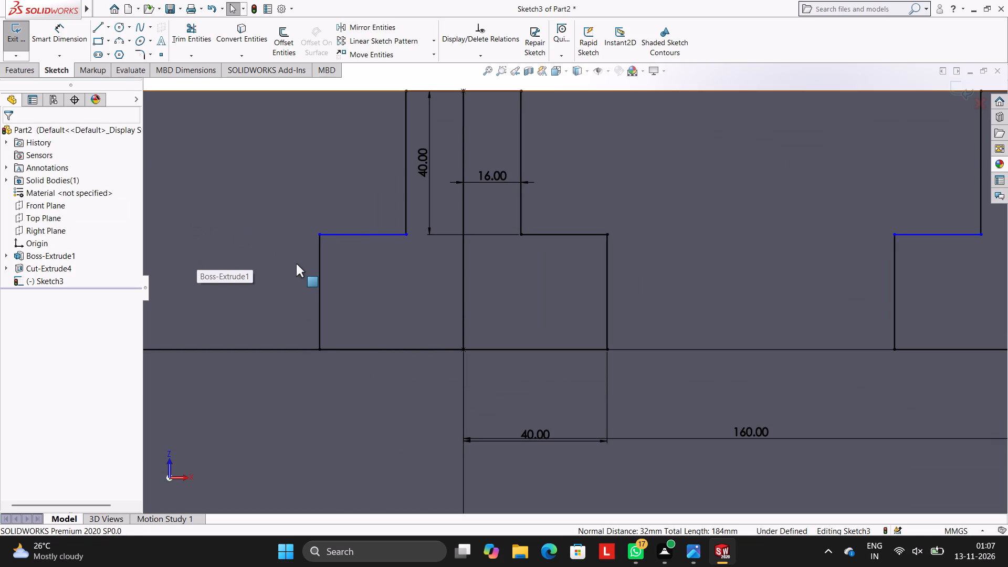
Trim the slots' shared bottom line between the block's grooved end and the nearest T-slot profile, accepting deletion of its associated dimensions.
left_click(194, 40)
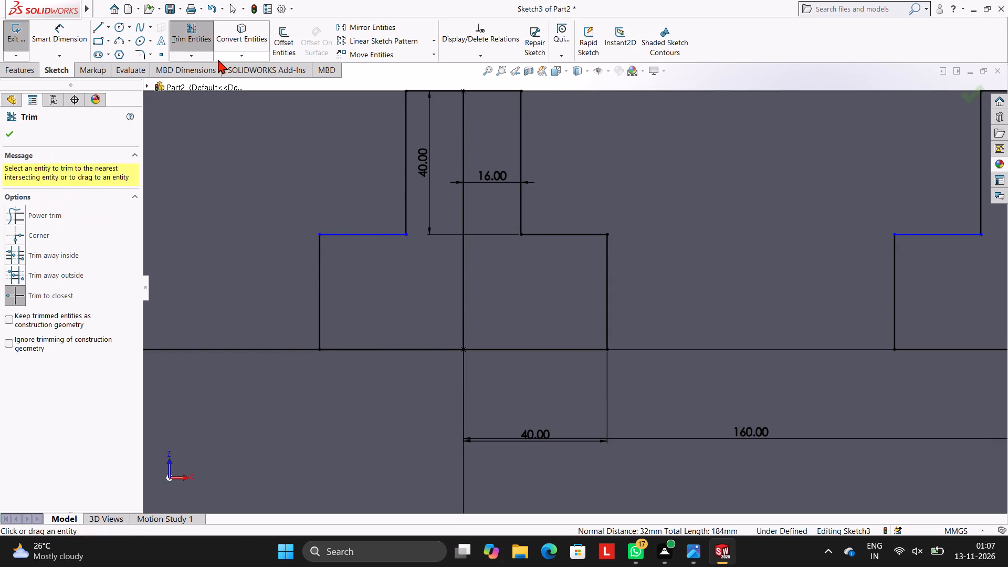
left_click(244, 347)
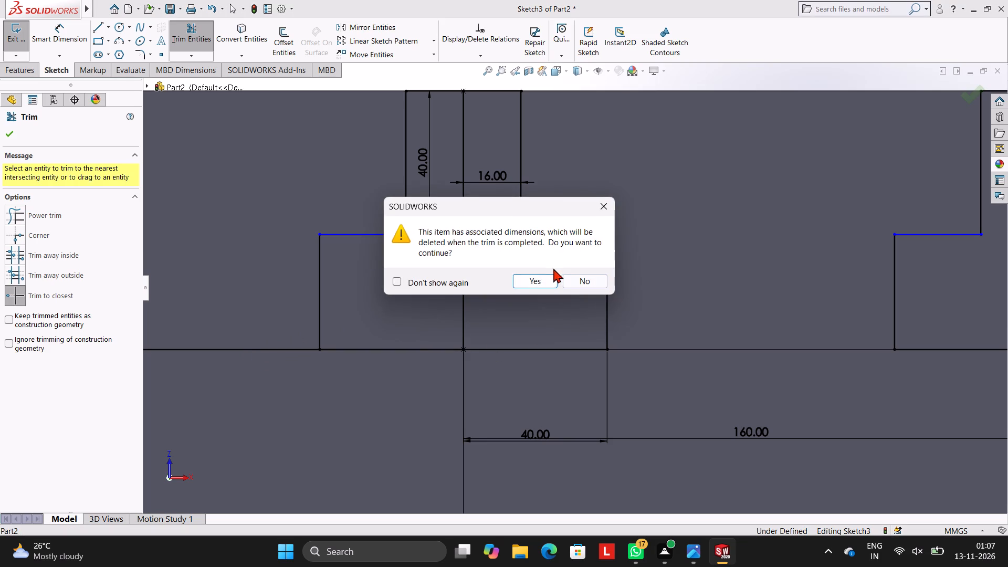
left_click(536, 277)
Trim the shared bottom line out of the three successive gaps between the four T-slot profiles nearest the block's grooved end.
scroll(730, 334, "up", 2)
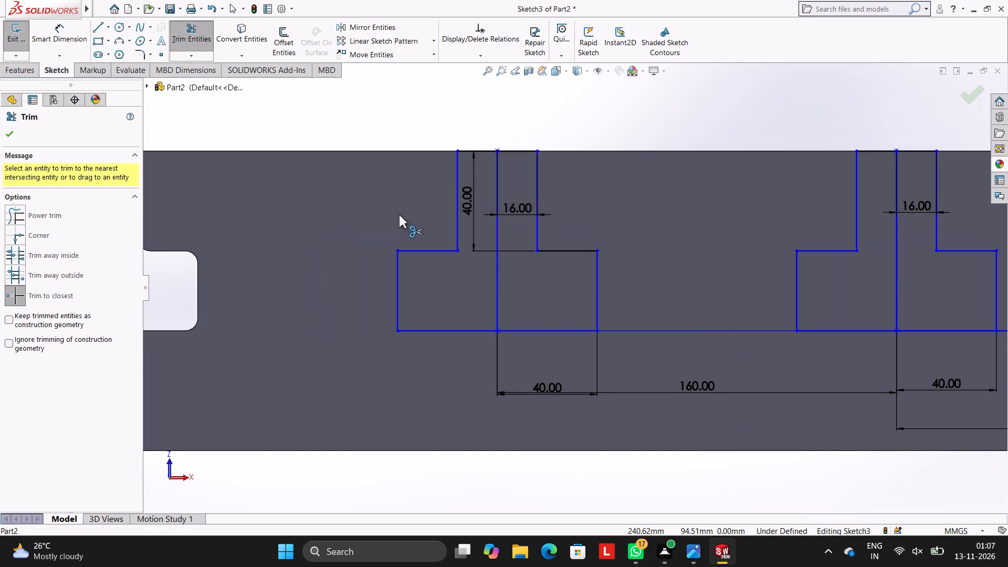
scroll(630, 344, "up", 2)
scroll(630, 344, "down", 2)
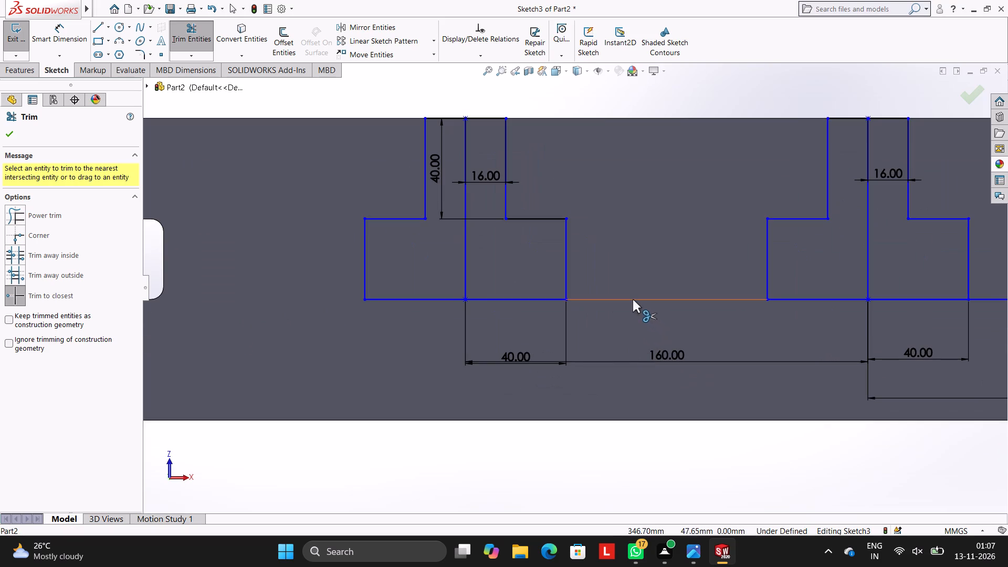
left_click(633, 299)
scroll(806, 317, "up", 2)
scroll(806, 317, "down", 3)
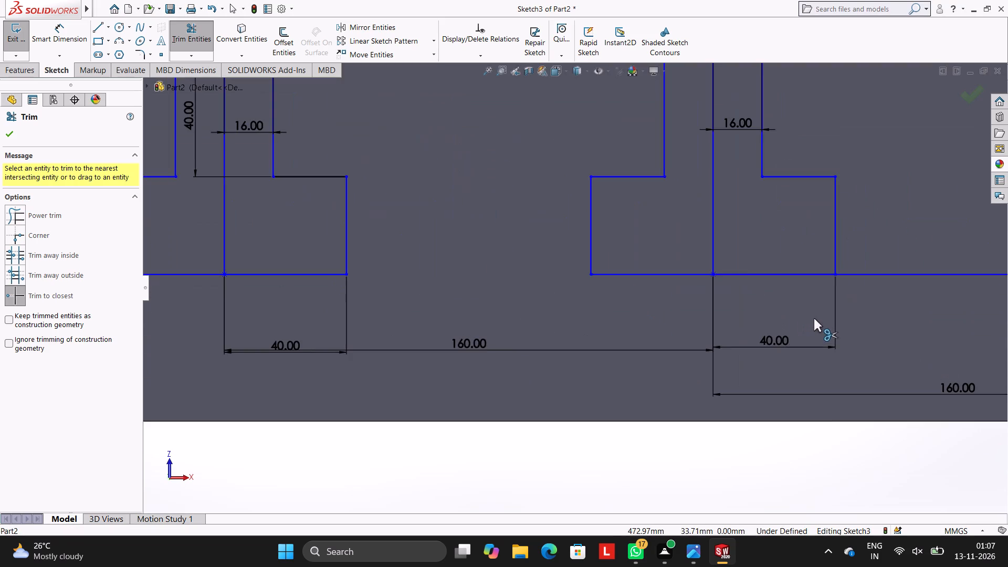
scroll(818, 320, "up", 5)
scroll(810, 309, "down", 2)
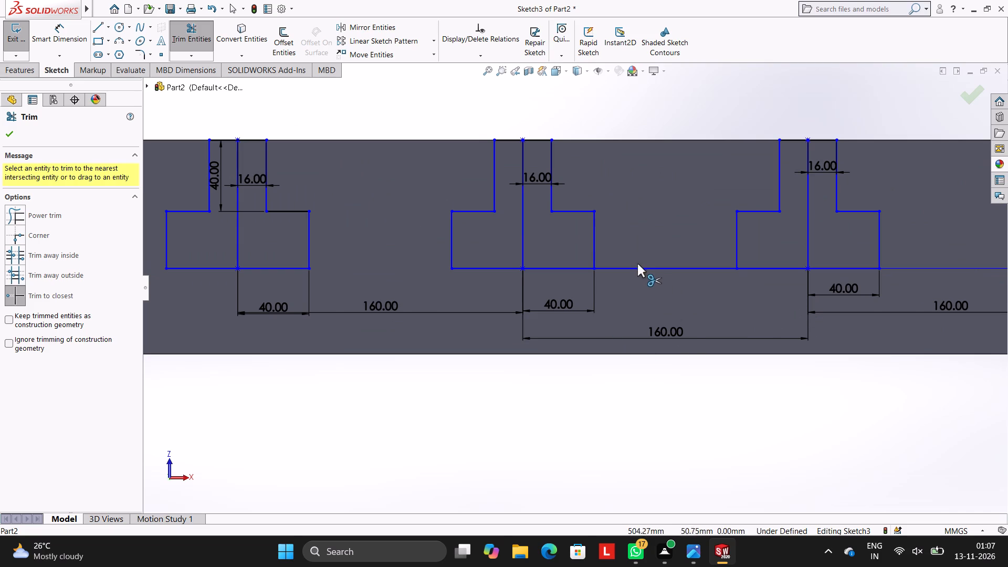
left_click(643, 267)
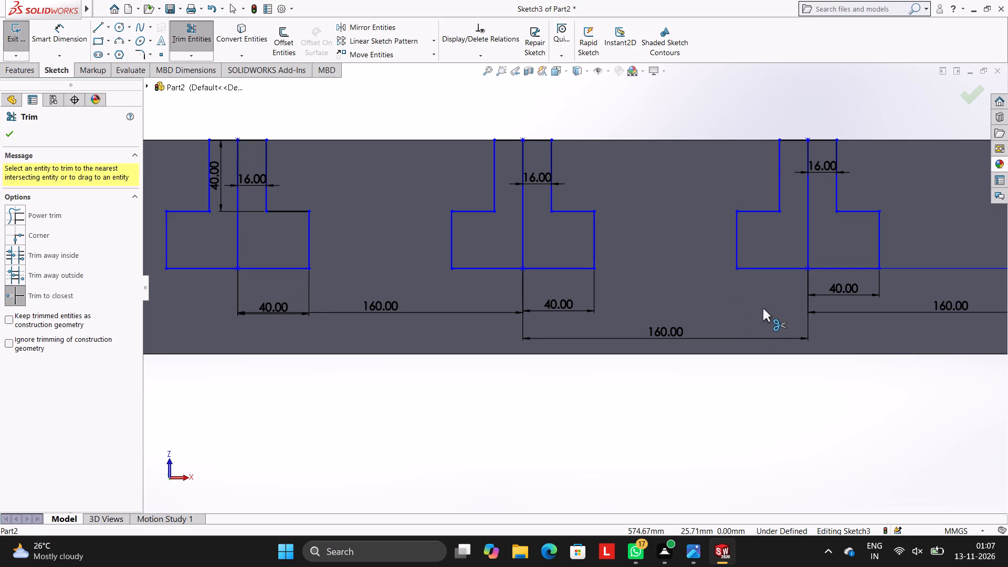
scroll(790, 295, "up", 3)
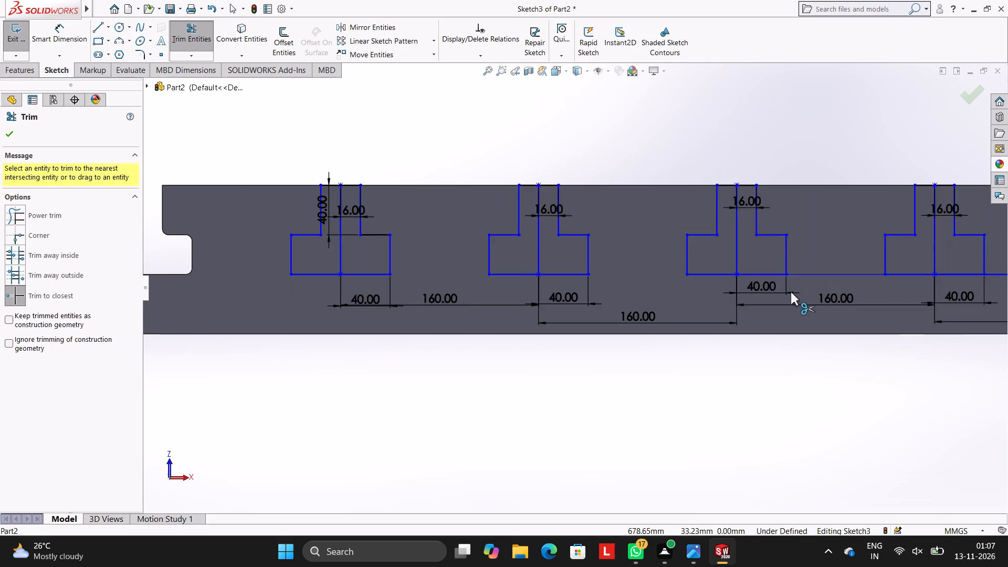
scroll(848, 308, "up", 2)
scroll(848, 308, "down", 2)
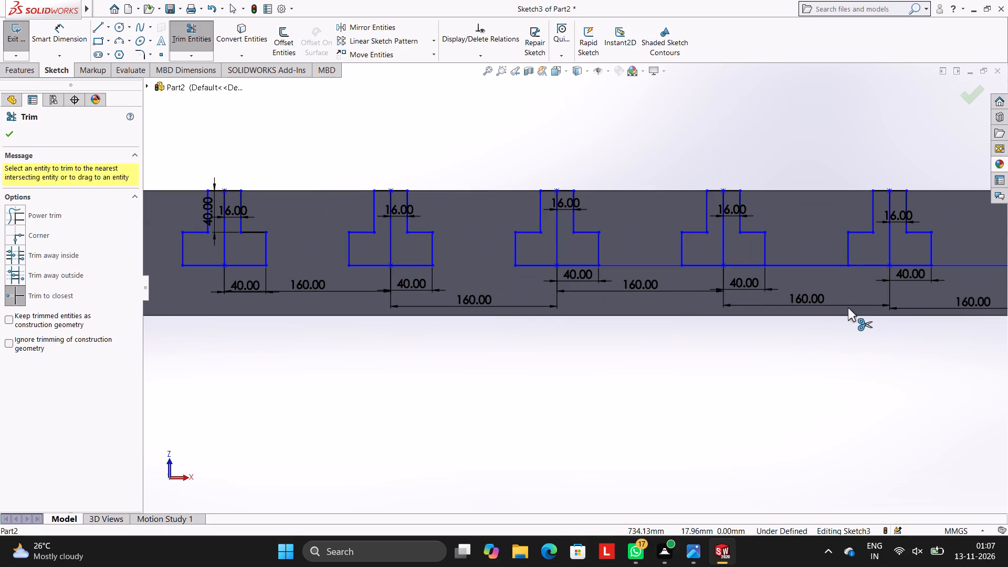
left_click(639, 262)
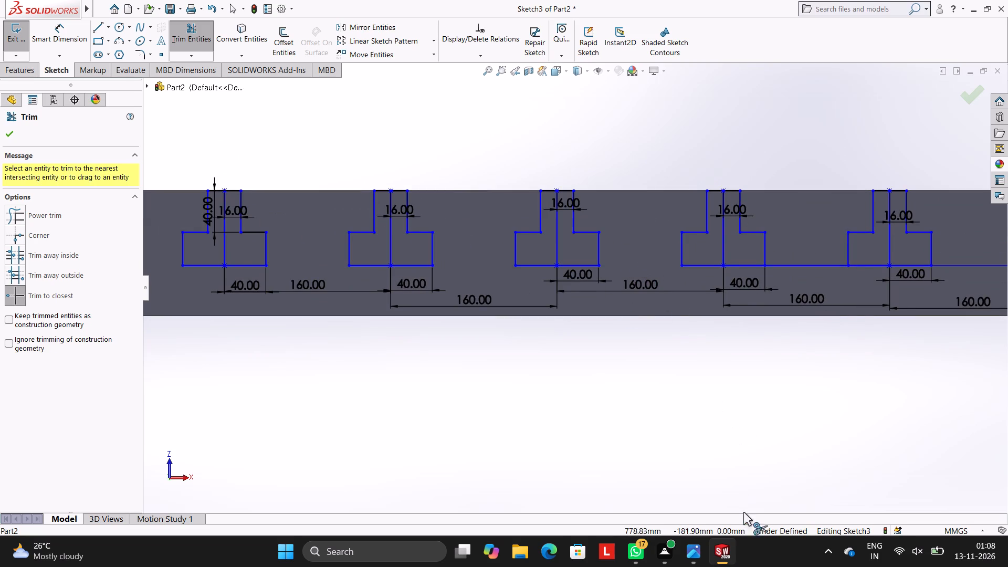
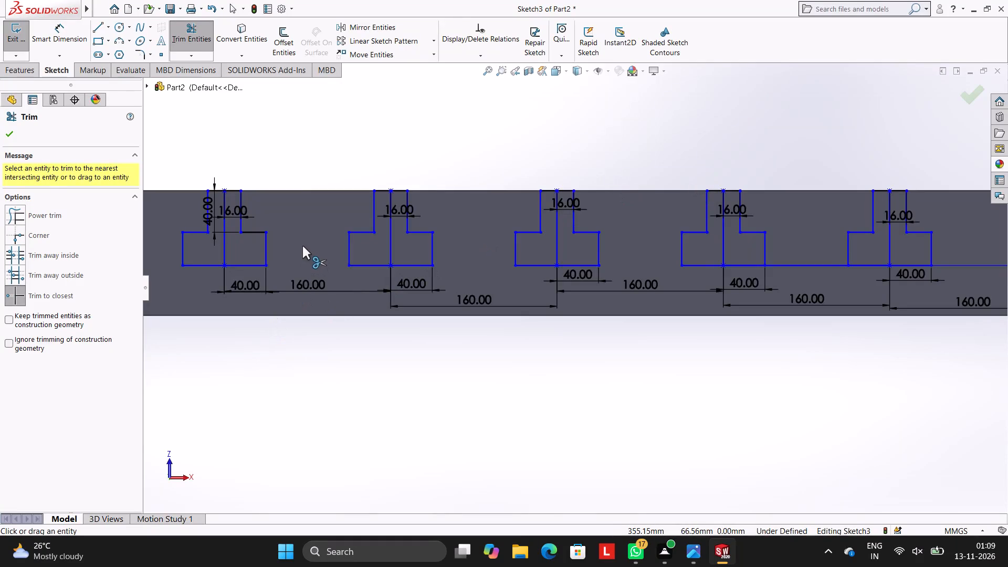
Trim the shared bottom line out of the two remaining gaps between the three T-slot profiles farthest from the block's grooved end.
scroll(302, 245, "up", 2)
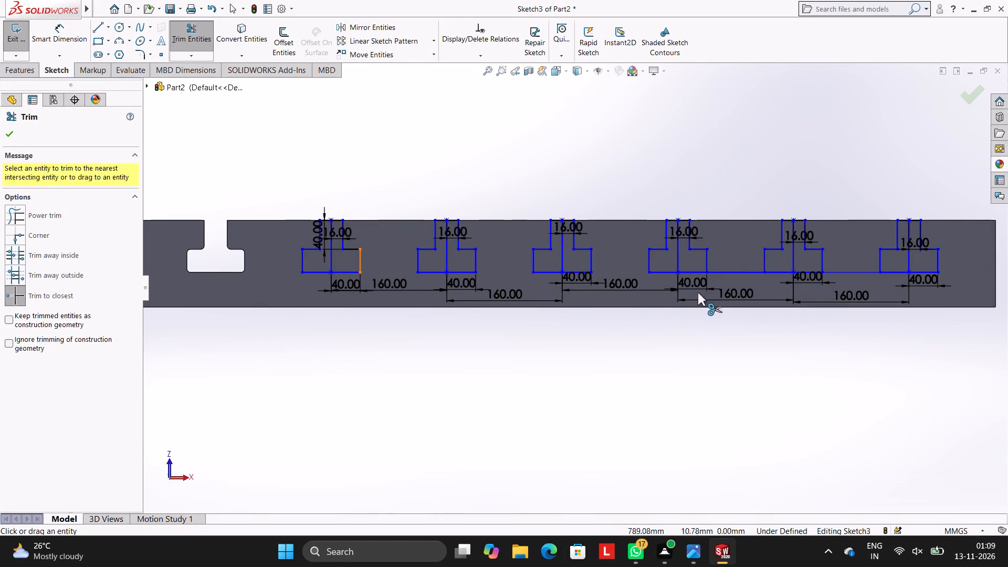
left_click(716, 274)
left_click(852, 273)
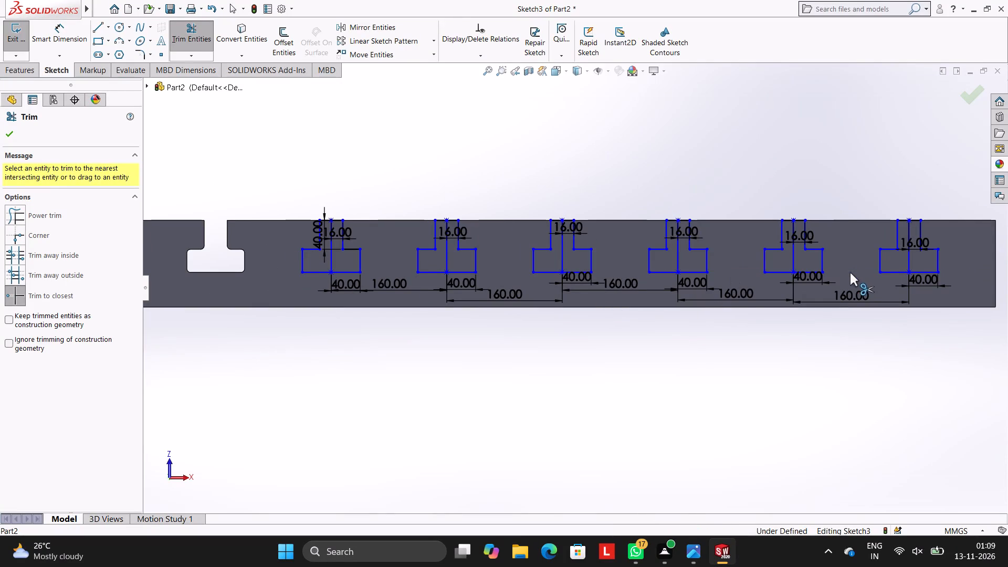
Trim away the vertical centre line inside each of the six sketched T-slot profiles.
scroll(880, 277, "down", 5)
left_click(838, 253)
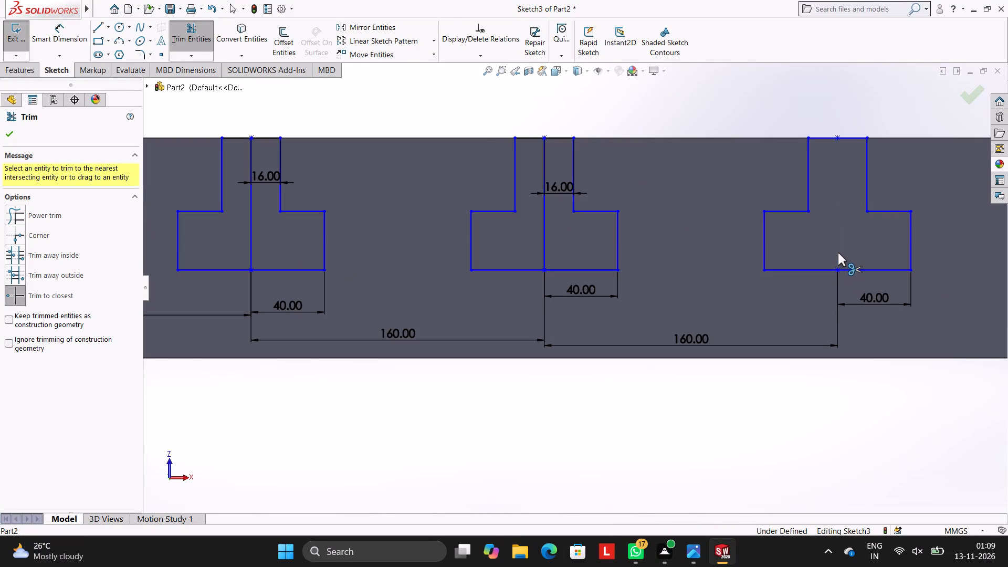
left_click(543, 224)
scroll(469, 232, "up", 3)
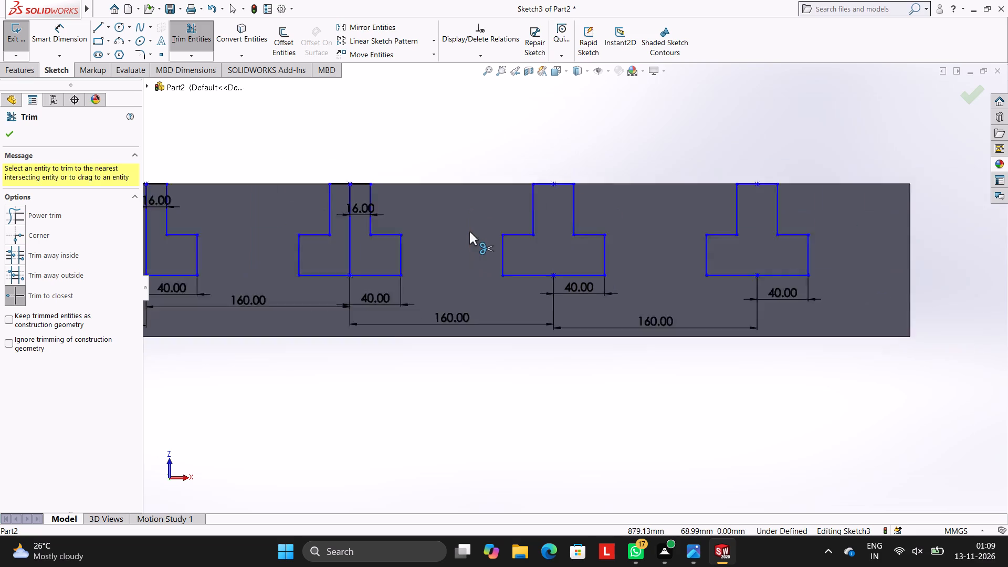
scroll(469, 232, "up", 1)
scroll(469, 232, "down", 3)
left_click(402, 298)
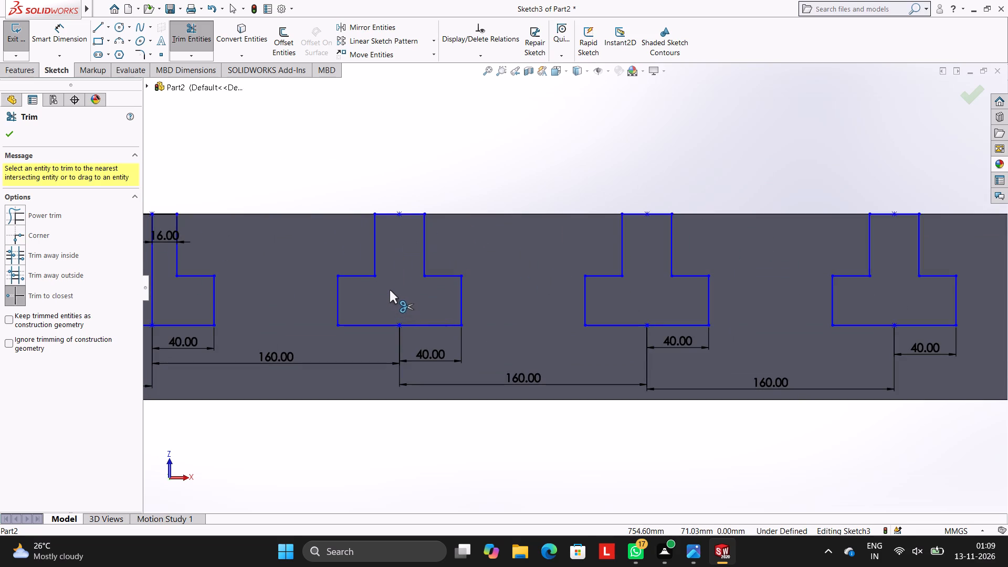
scroll(340, 265, "up", 2)
scroll(340, 265, "down", 3)
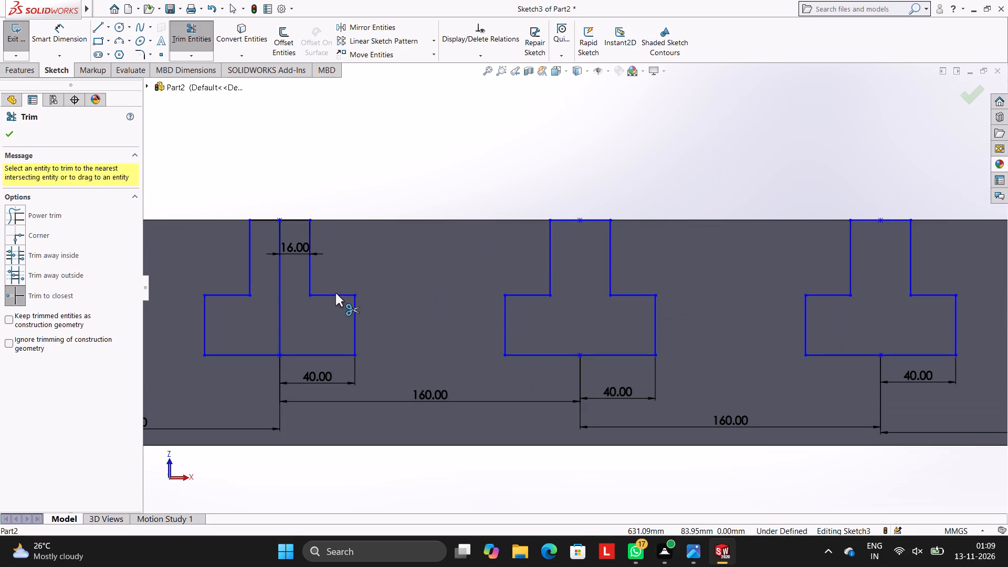
left_click(277, 297)
scroll(287, 301, "up", 4)
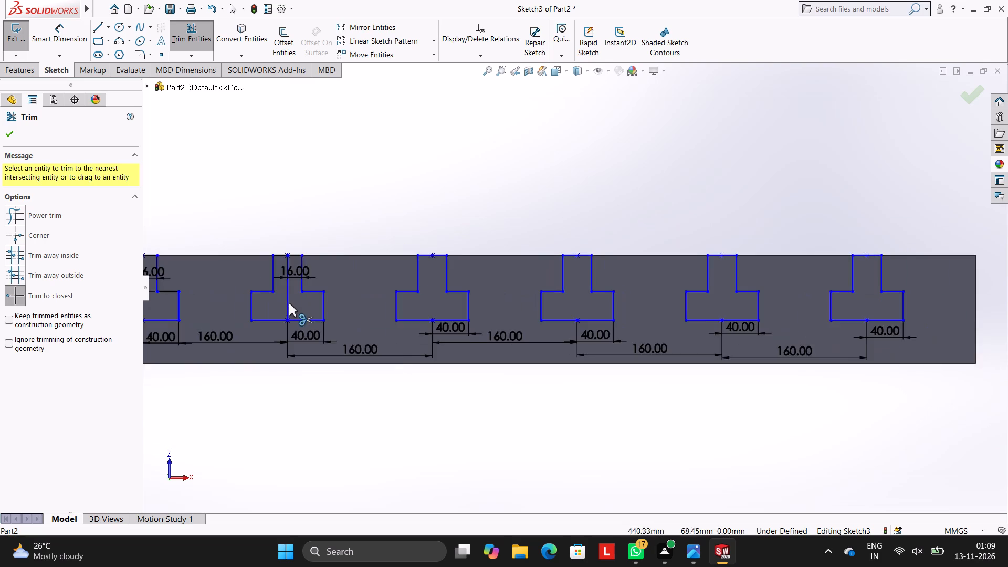
scroll(289, 303, "up", 1)
scroll(289, 303, "down", 2)
left_click(386, 298)
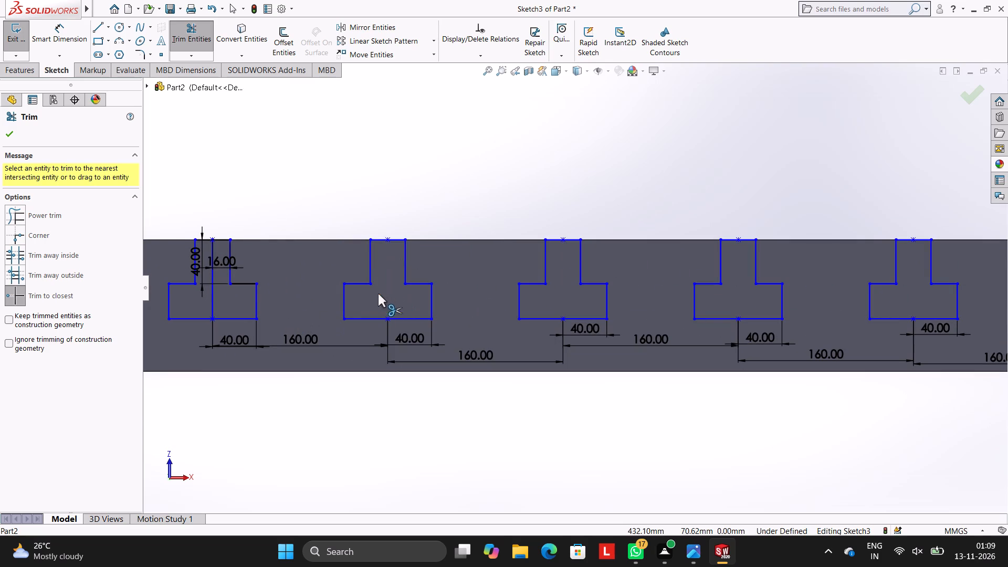
left_click(212, 293)
Select all four outer foot corners of the second slot's profile for 5 mm sketch fillets, accepting deletion of the equidistant relation.
scroll(372, 290, "up", 3)
scroll(376, 291, "down", 3)
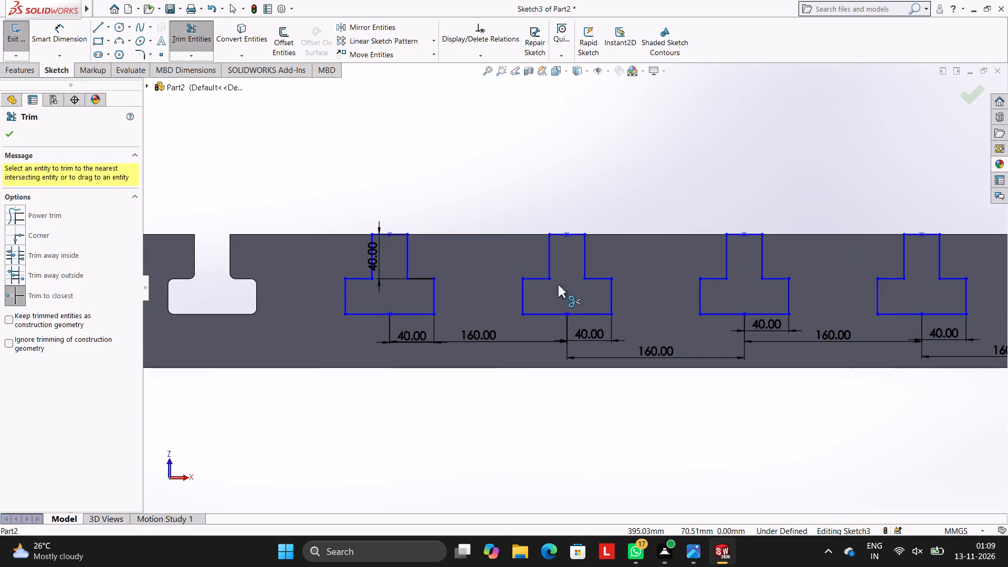
scroll(594, 284, "up", 4)
scroll(693, 287, "up", 2)
scroll(693, 286, "down", 3)
scroll(652, 328, "down", 2)
scroll(465, 249, "up", 3)
left_click(140, 56)
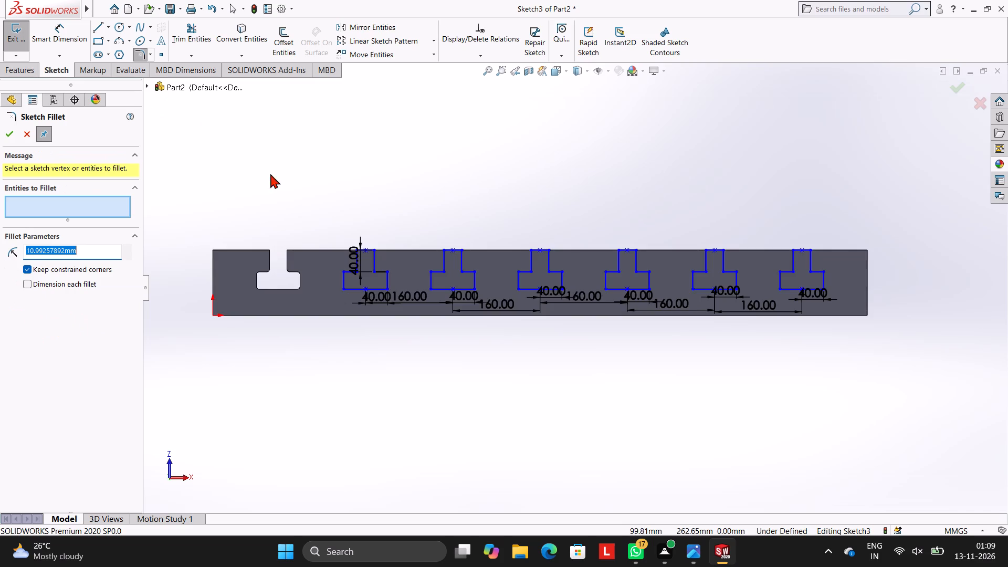
scroll(275, 178, "down", 3)
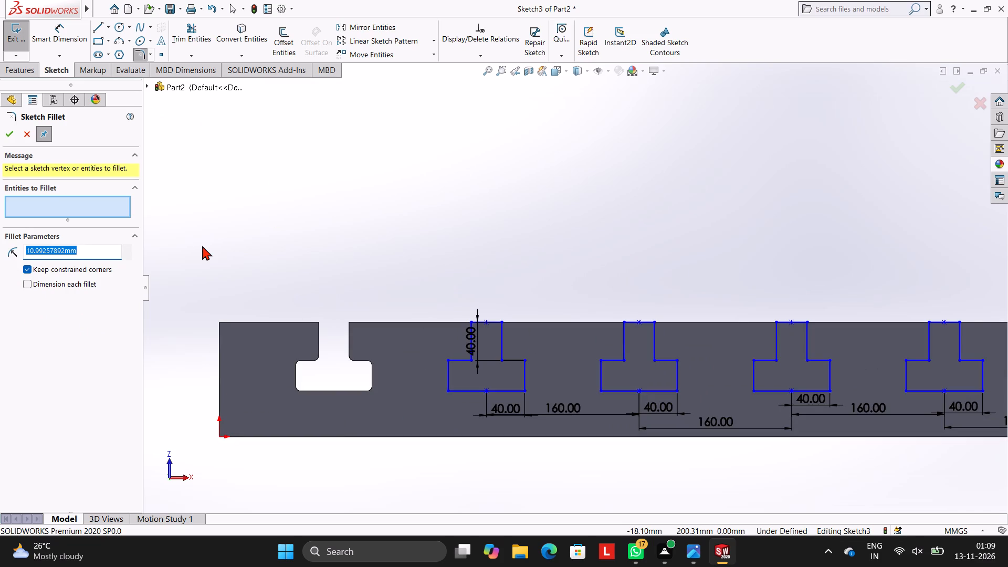
key("5")
key("Return")
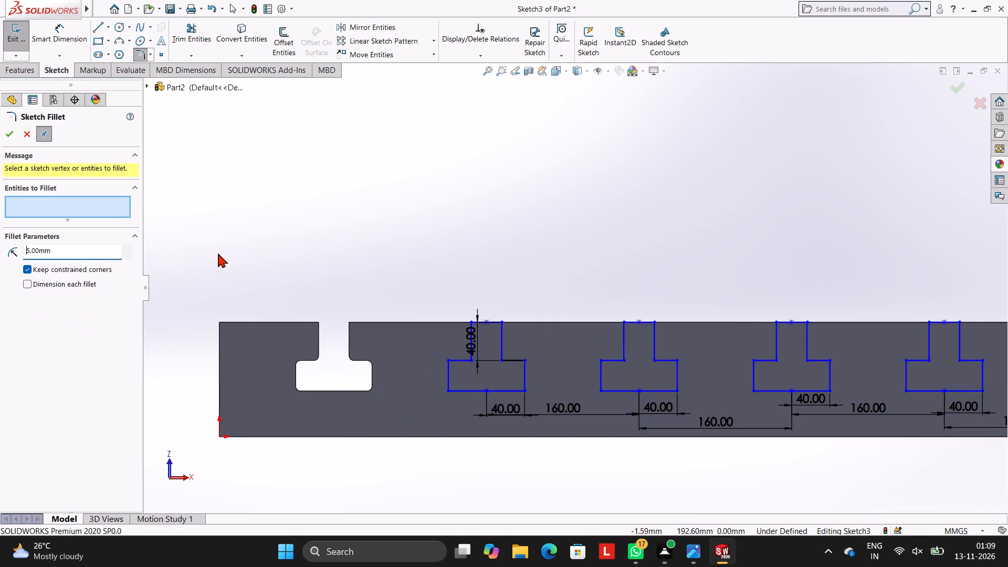
scroll(311, 346, "down", 2)
scroll(592, 376, "up", 3)
scroll(590, 367, "down", 4)
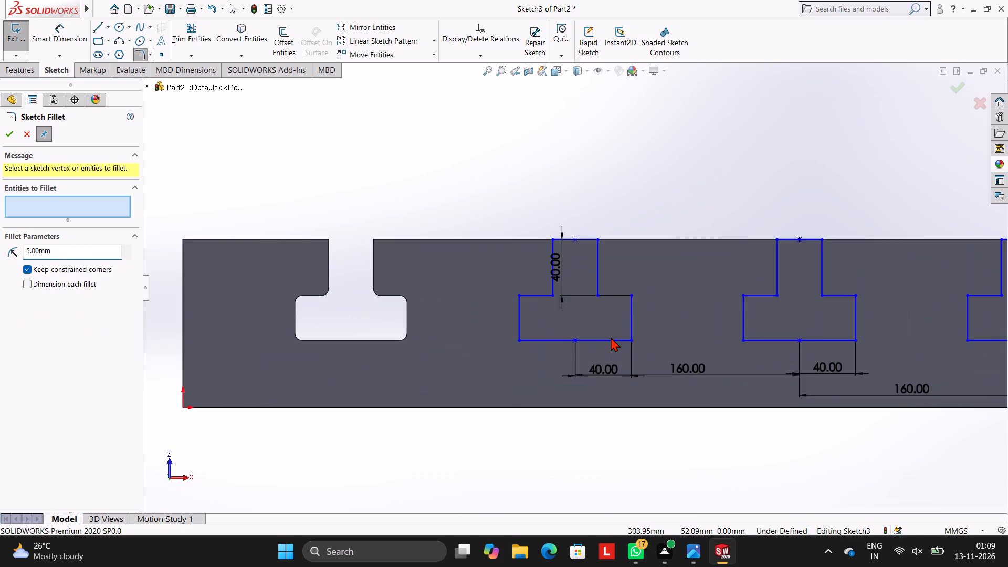
scroll(616, 292, "down", 3)
scroll(567, 291, "up", 4)
scroll(531, 299, "down", 2)
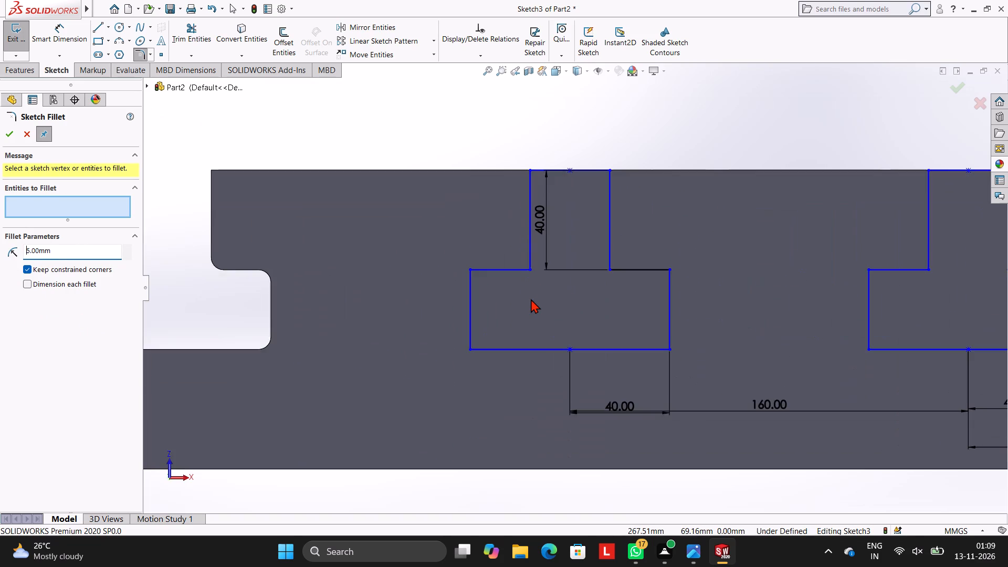
scroll(531, 299, "down", 1)
scroll(531, 299, "up", 2)
scroll(543, 306, "down", 2)
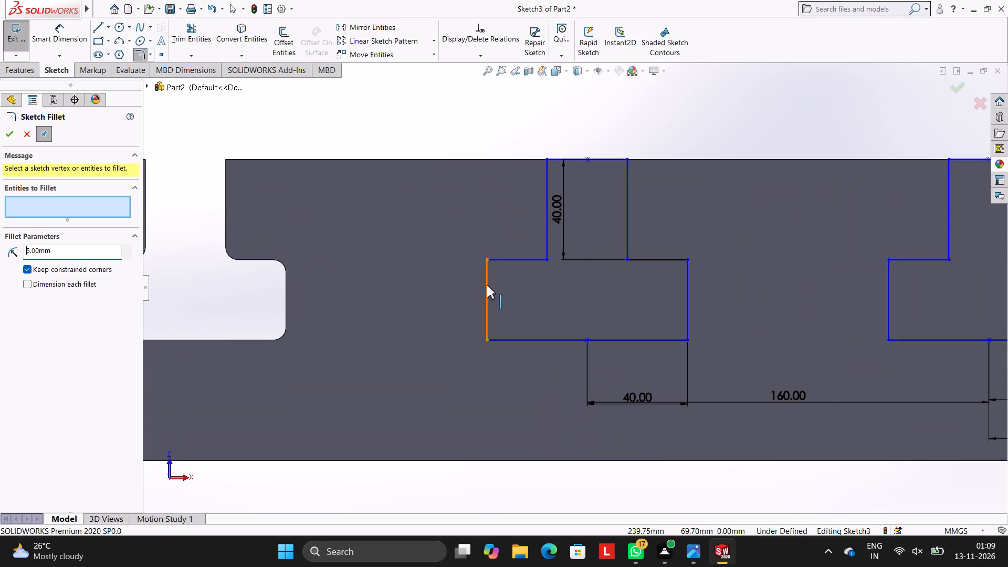
left_click(487, 285)
left_click(502, 262)
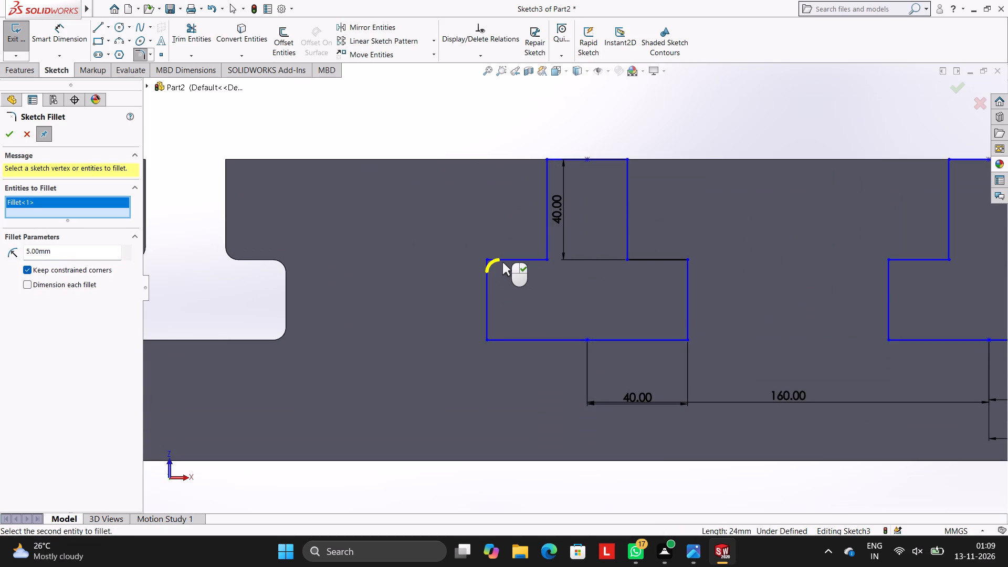
left_click(485, 324)
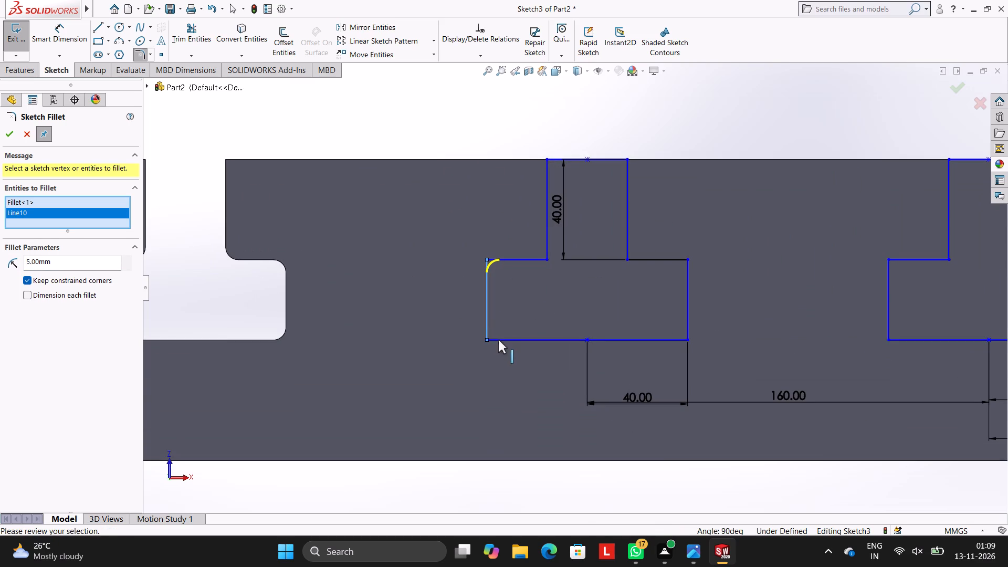
left_click(500, 341)
left_click(651, 260)
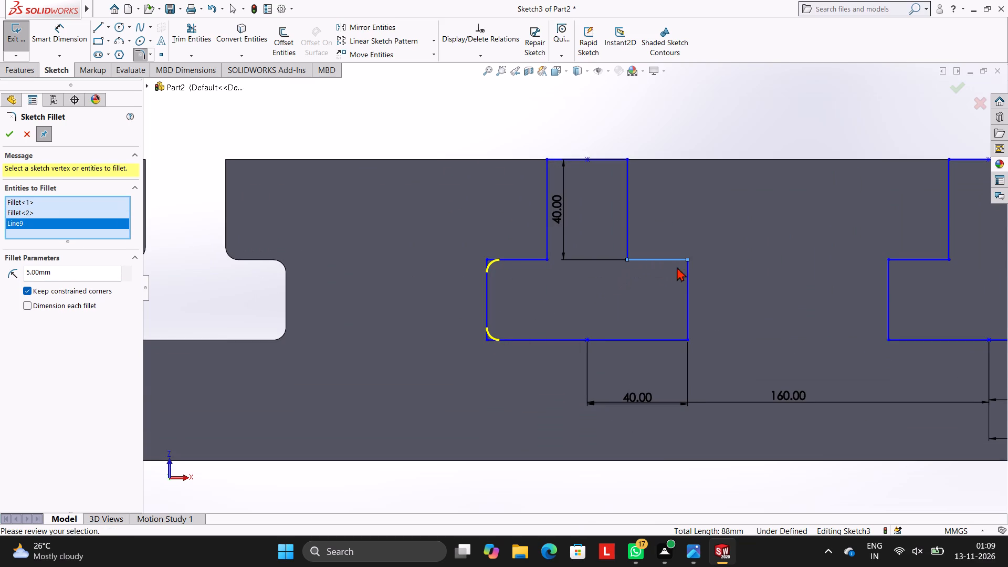
left_click(690, 271)
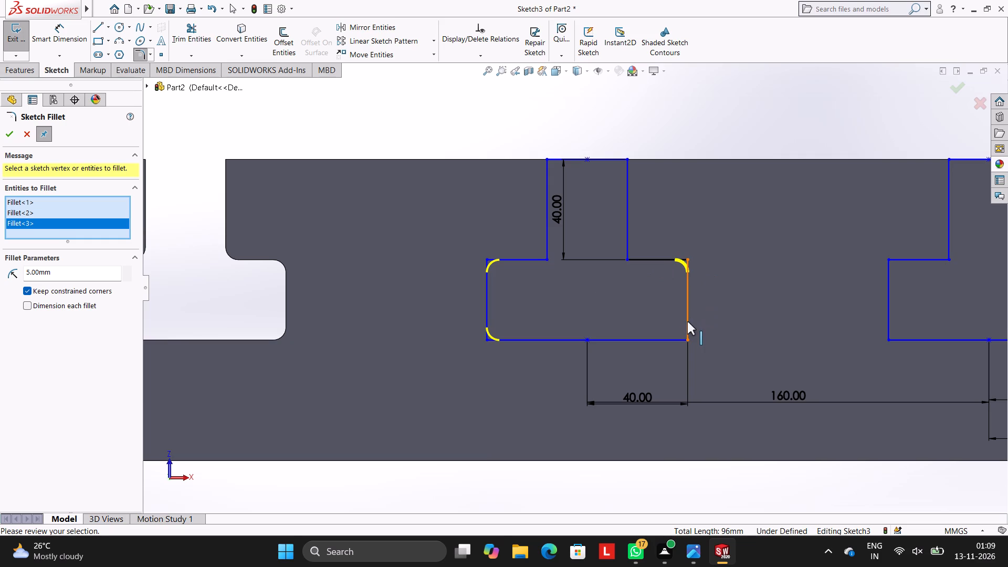
left_click(687, 321)
left_click(665, 340)
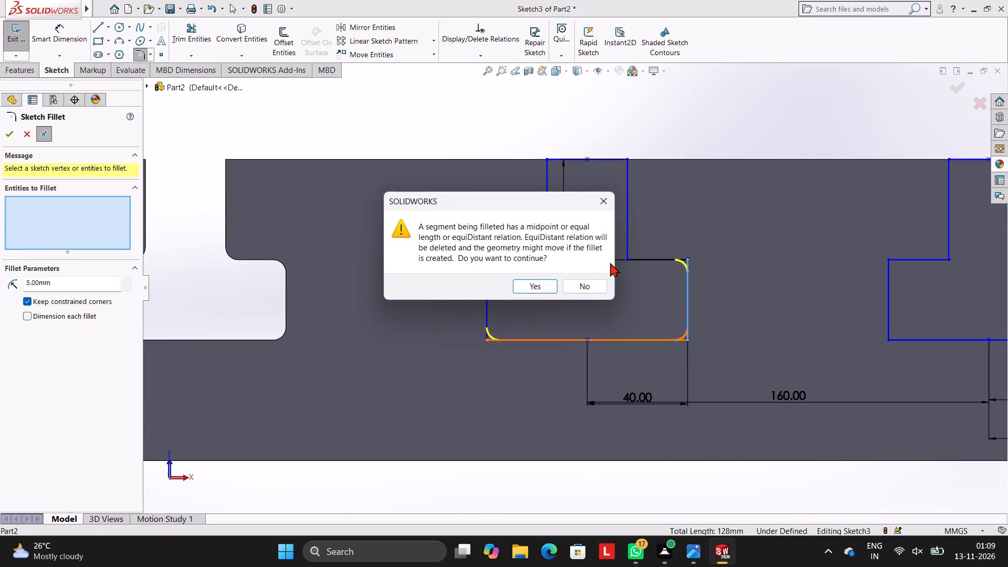
left_click(540, 285)
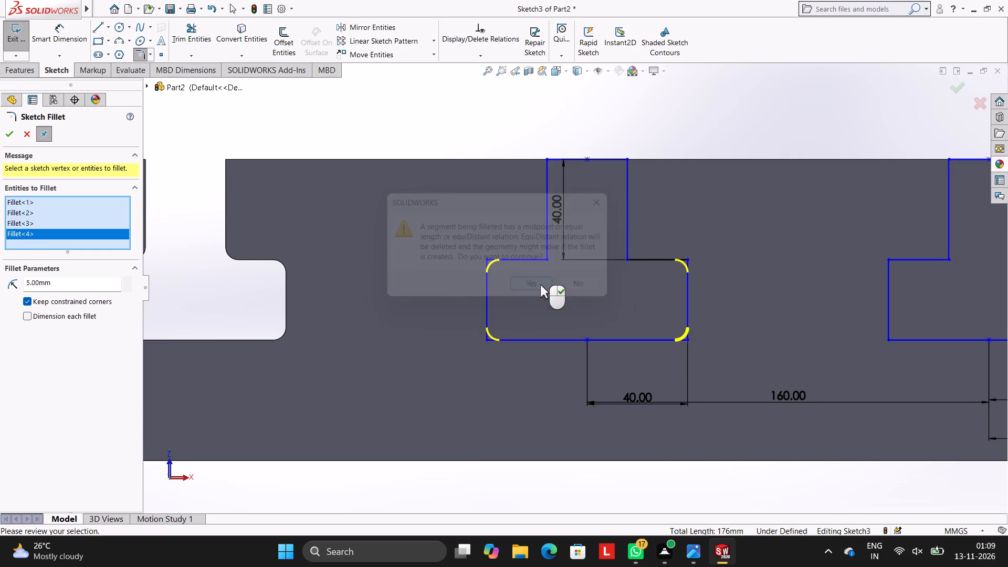
Add both neck-to-foot corners of the second slot's profile to the 5 mm fillet selection and apply the fillets.
left_click(544, 247)
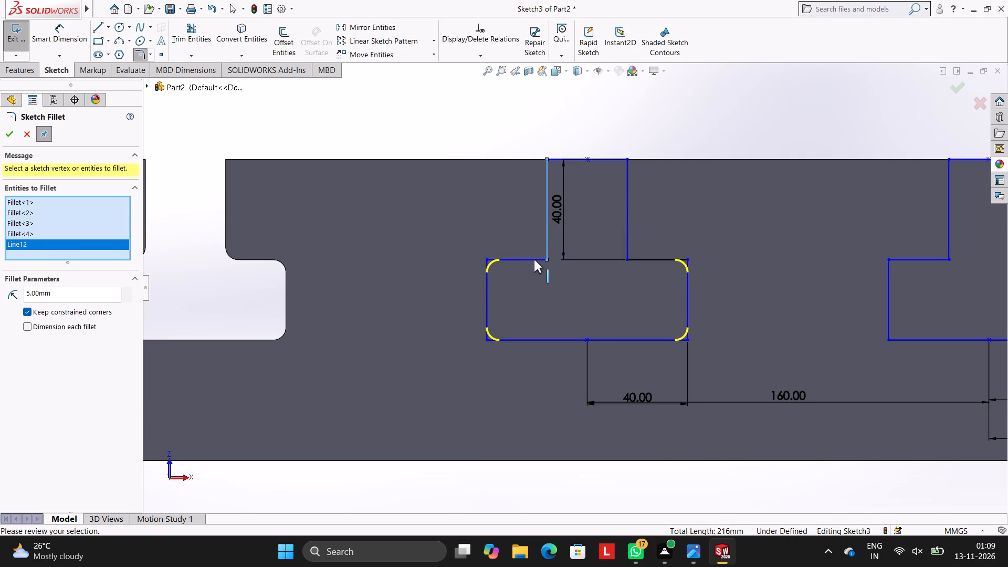
left_click(533, 262)
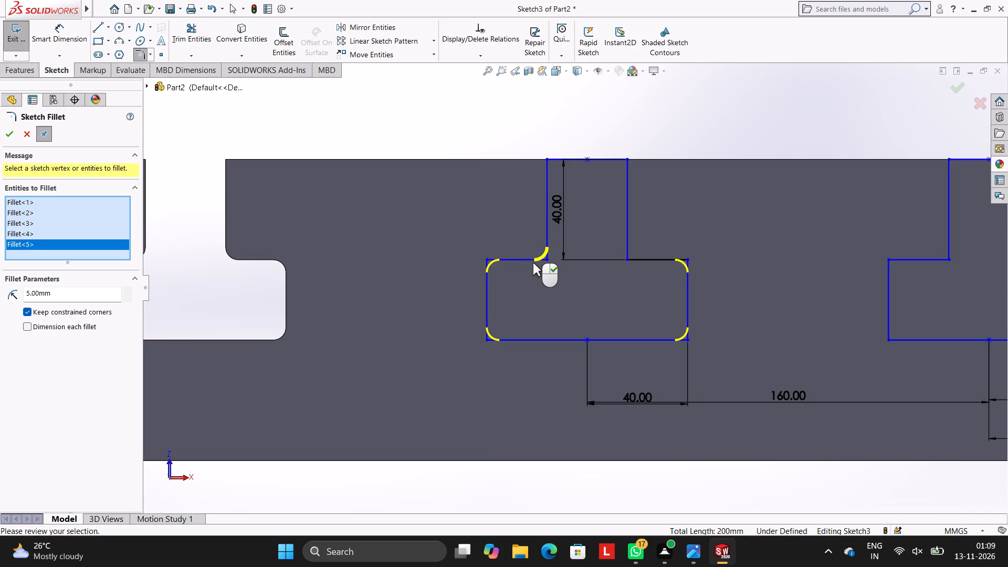
left_click(629, 243)
left_click(641, 262)
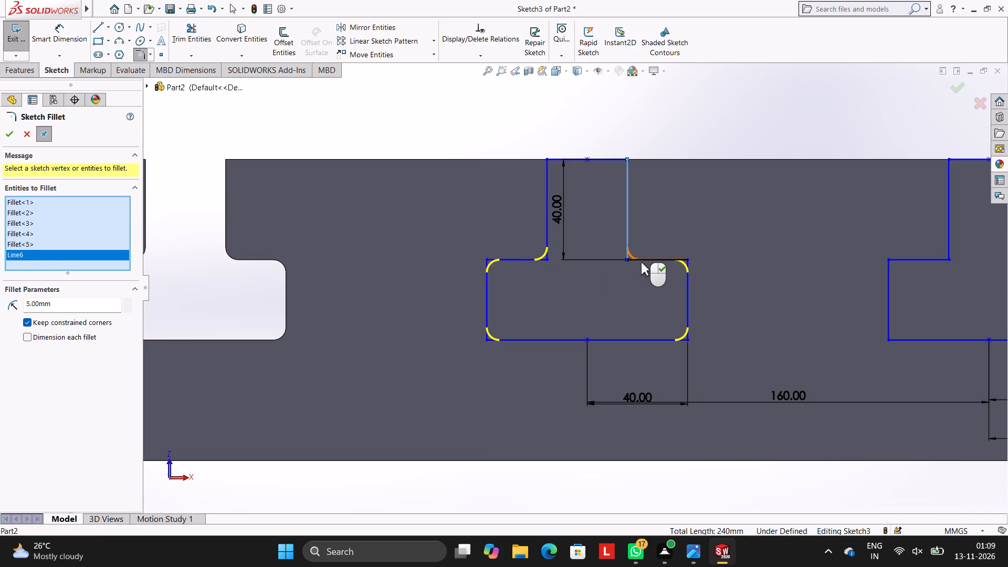
left_click(9, 136)
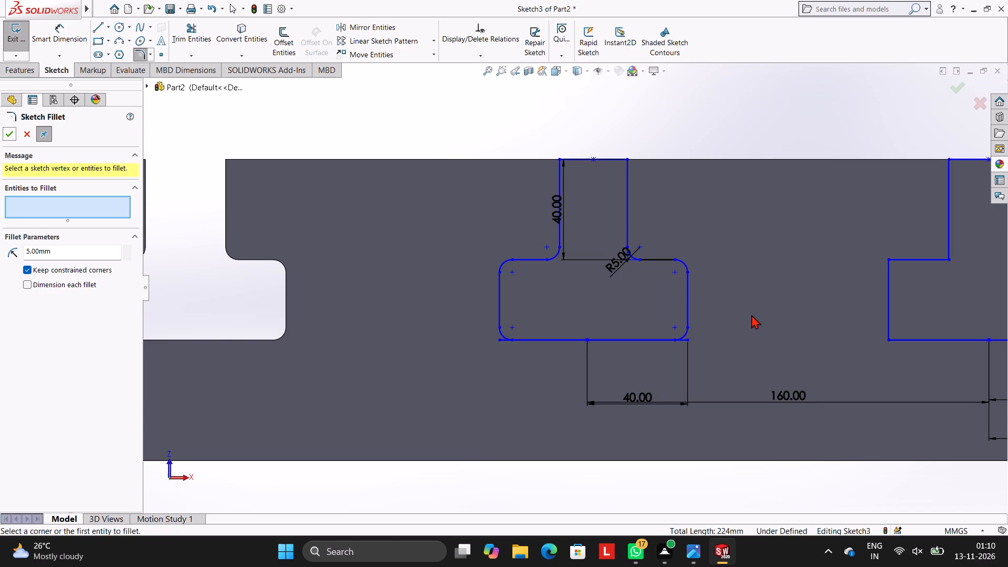
Trim the bottom-line stubs beyond both lower fillets of the second slot's profile, accepting deletion of the associated relation and dimensions.
scroll(651, 280, "up", 2)
scroll(651, 280, "down", 2)
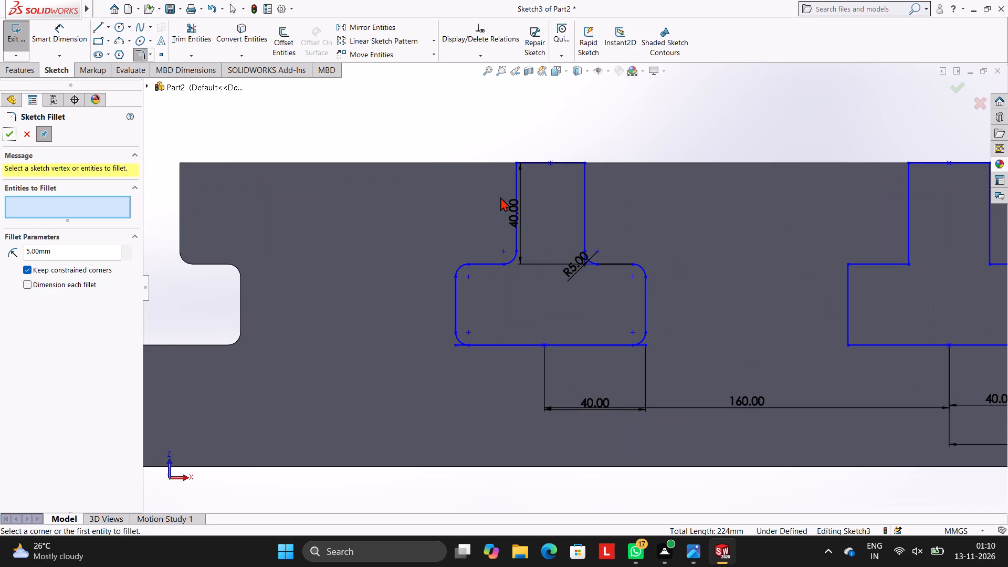
left_click(196, 36)
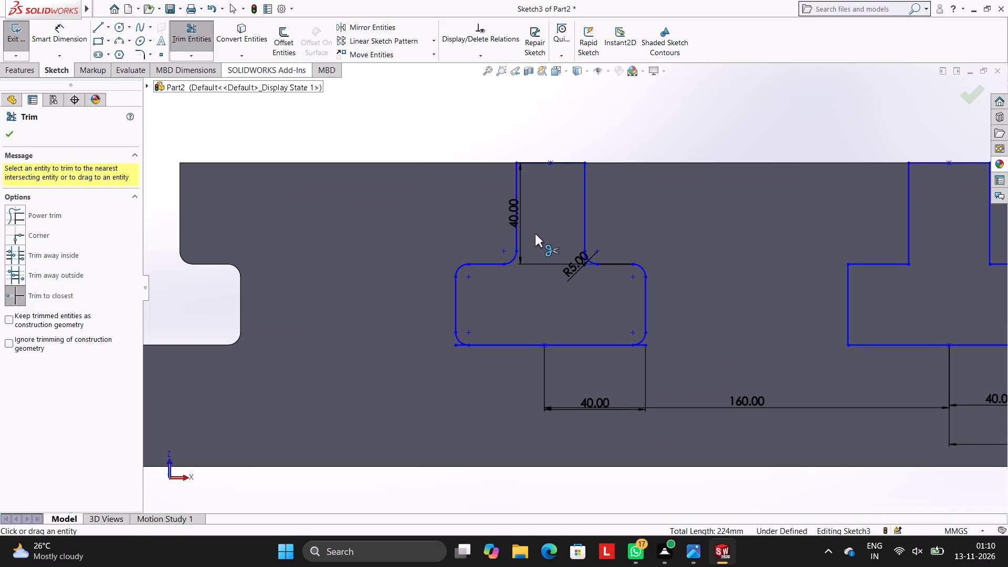
scroll(570, 277, "up", 1)
scroll(570, 277, "down", 2)
scroll(582, 362, "up", 2)
scroll(582, 362, "down", 1)
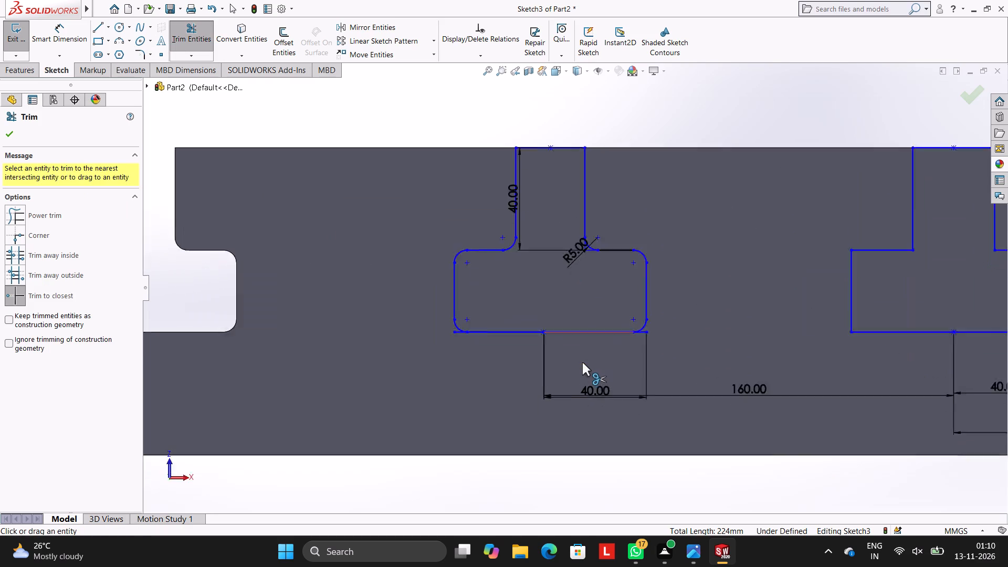
scroll(582, 362, "down", 2)
left_click(396, 312)
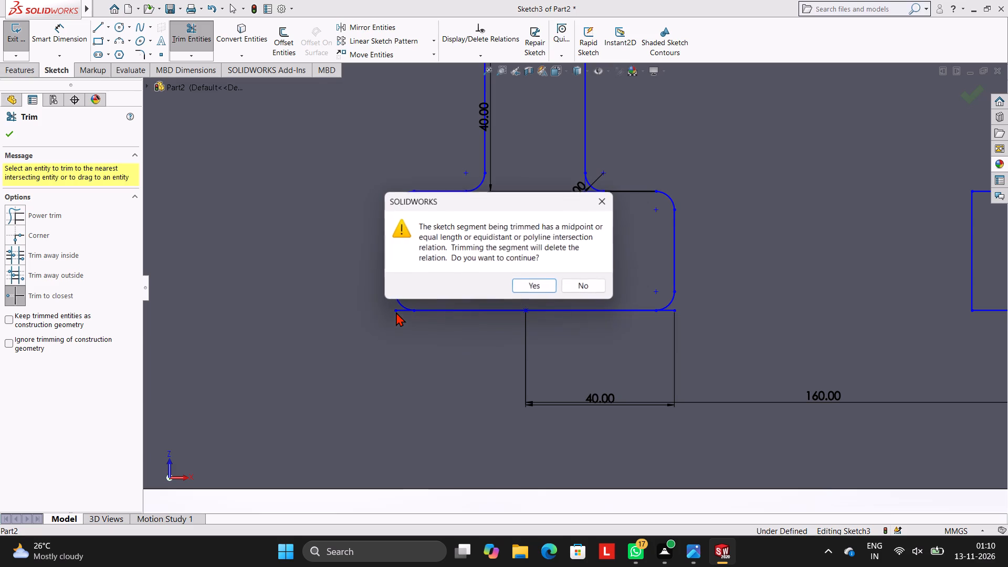
left_click(535, 283)
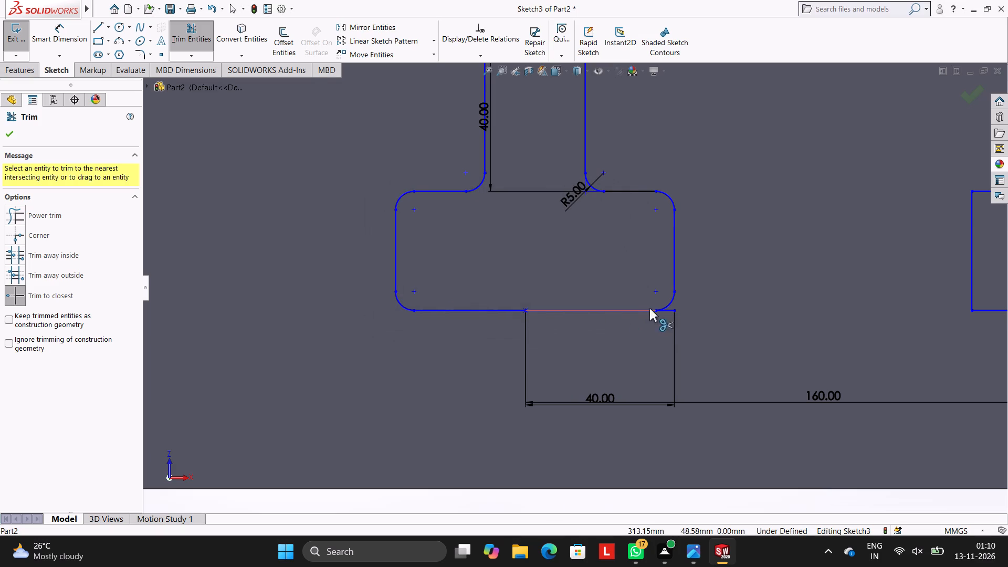
left_click(667, 310)
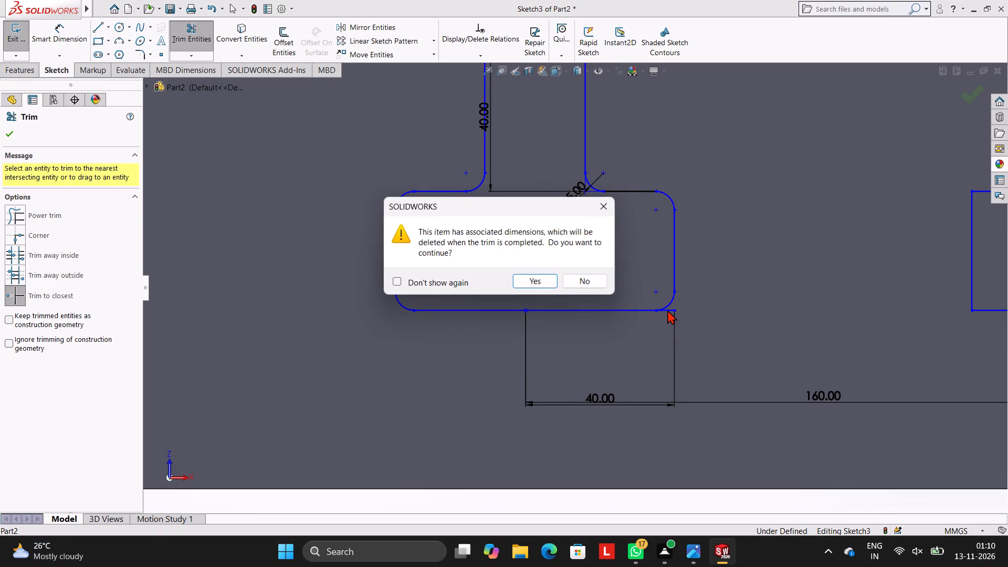
left_click(534, 280)
scroll(604, 330, "down", 2)
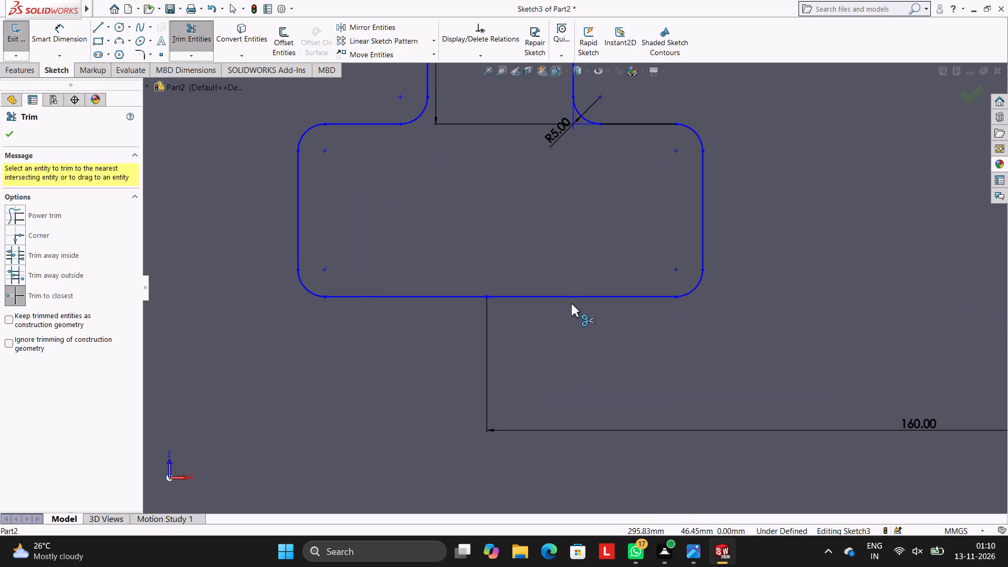
left_click(568, 299)
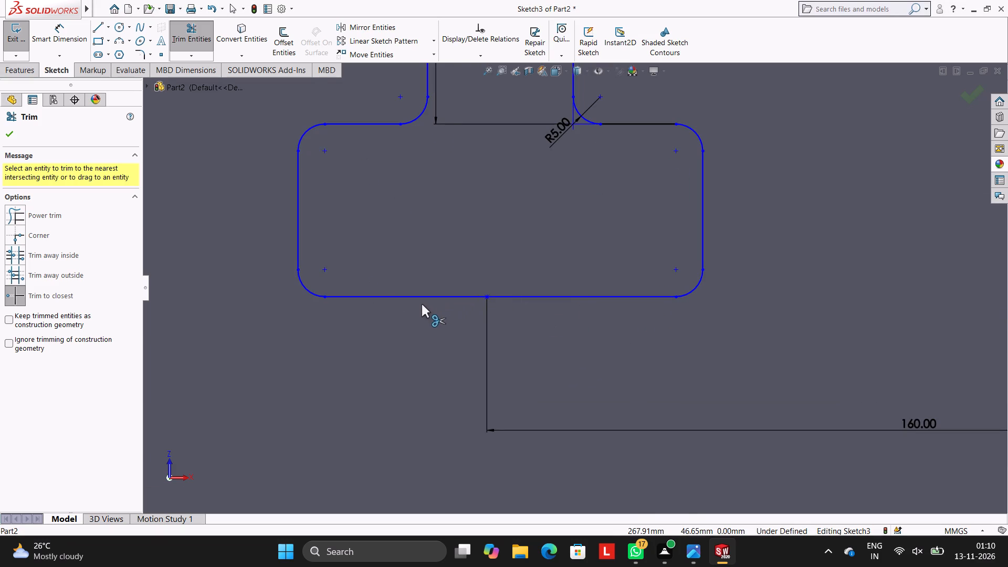
left_click(421, 299)
Trim both halves of the third slot's bottom line, accepting deletion of the associated relation.
scroll(853, 308, "up", 7)
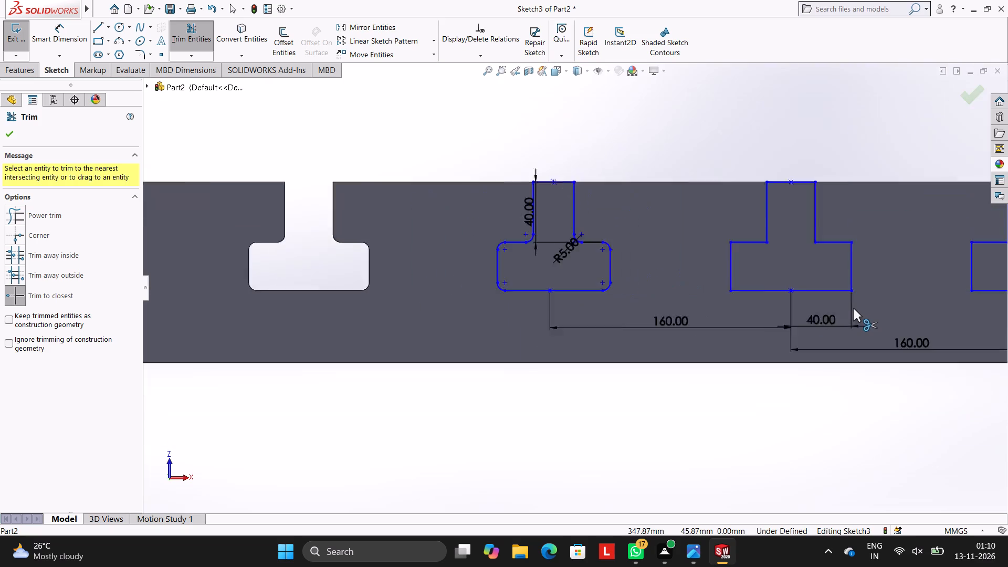
scroll(853, 308, "down", 3)
left_click(637, 273)
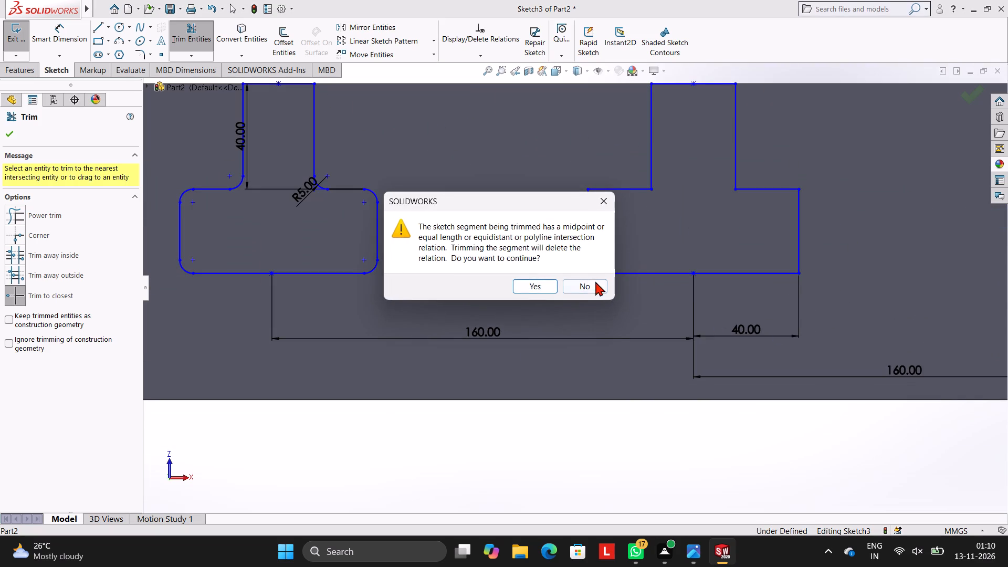
left_click(541, 287)
left_click(709, 271)
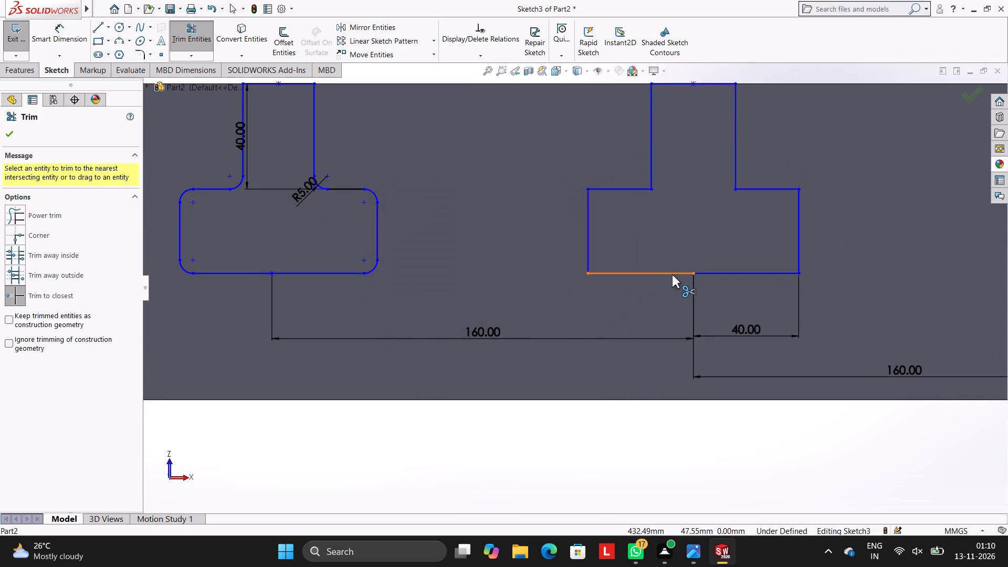
Trim both halves of the fifth slot's bottom line, accepting deletion of the associated relation.
scroll(846, 276, "up", 3)
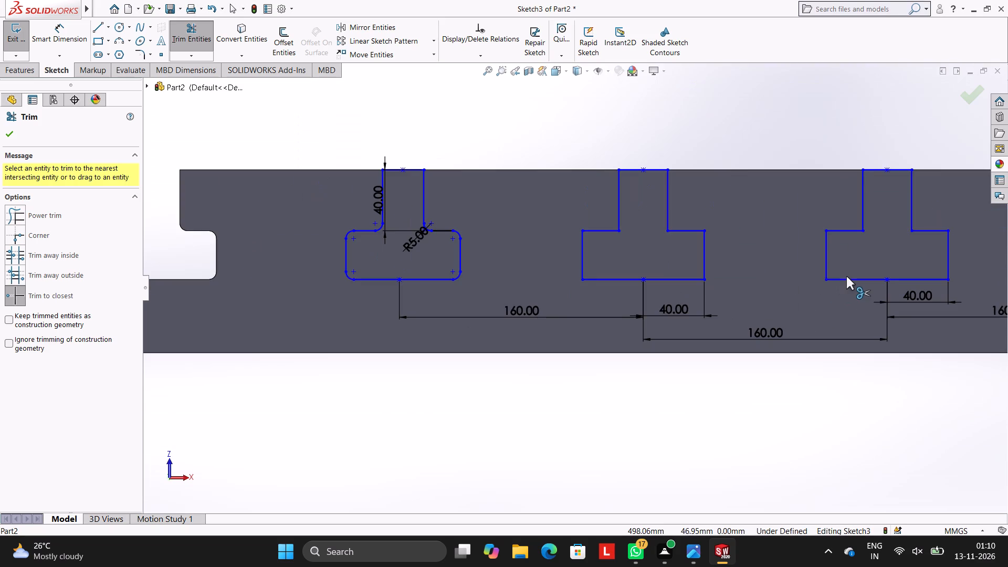
scroll(877, 281, "up", 3)
scroll(877, 281, "down", 4)
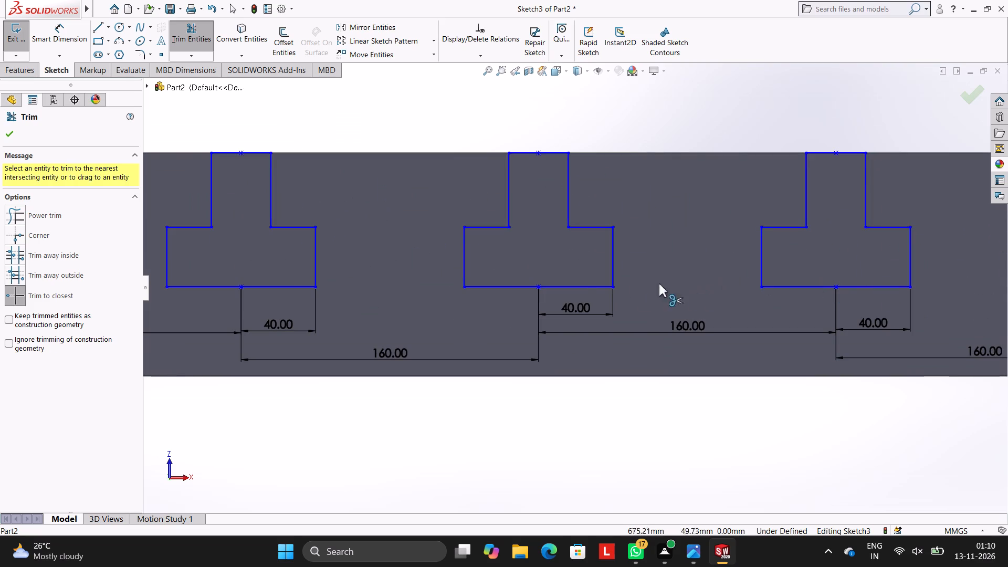
scroll(601, 277, "down", 2)
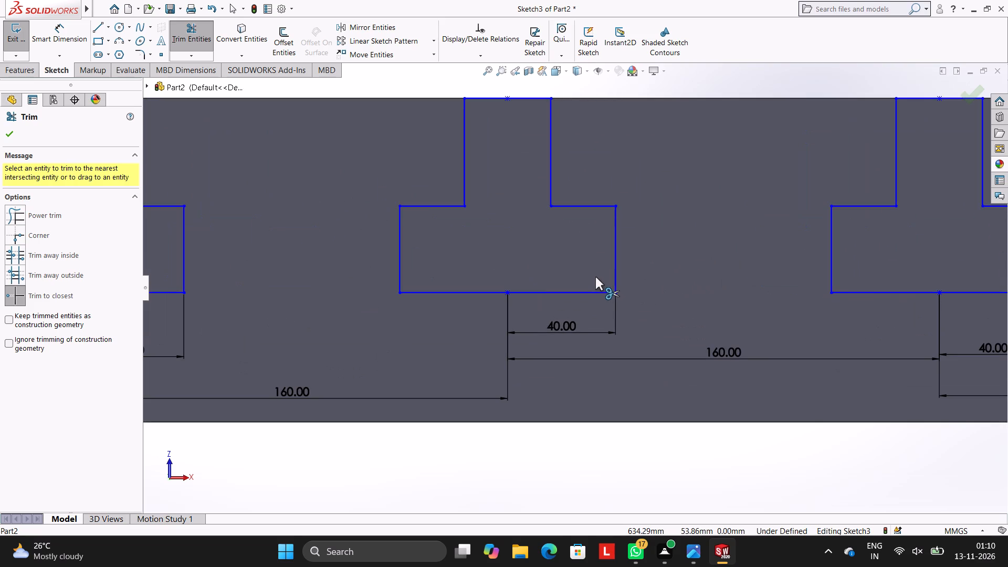
scroll(745, 298, "up", 2)
scroll(745, 298, "down", 2)
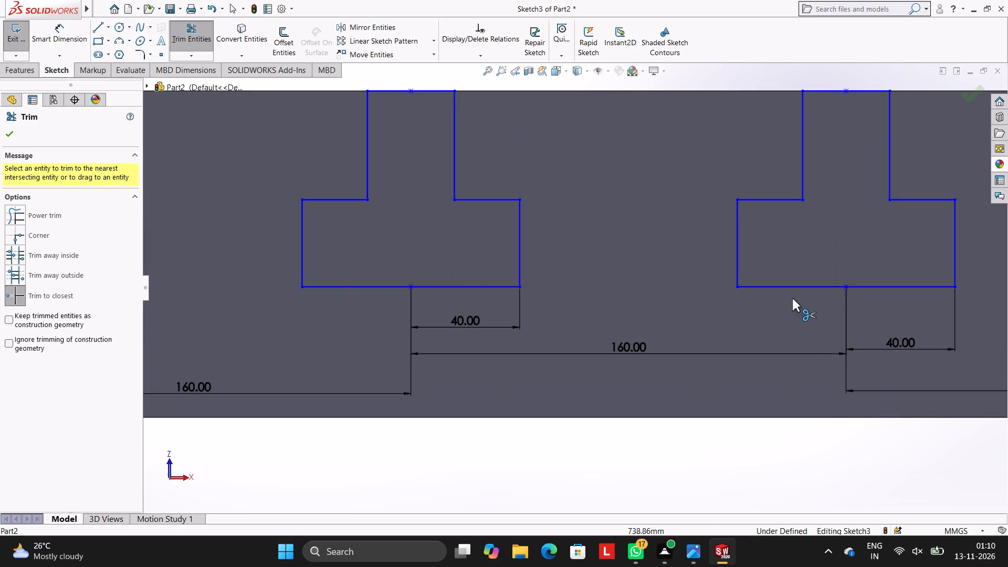
scroll(792, 298, "up", 2)
scroll(792, 298, "down", 2)
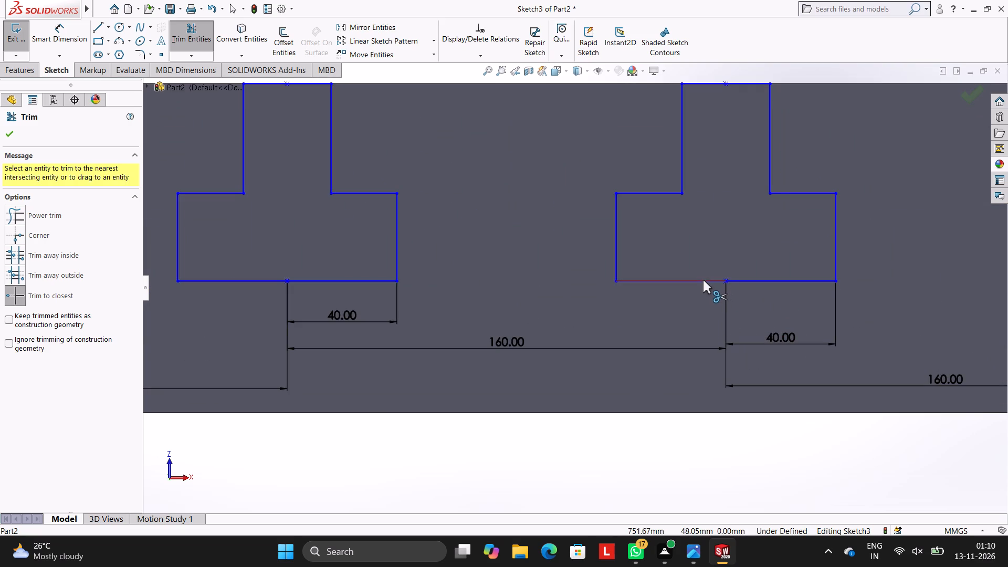
left_click(703, 280)
left_click(545, 289)
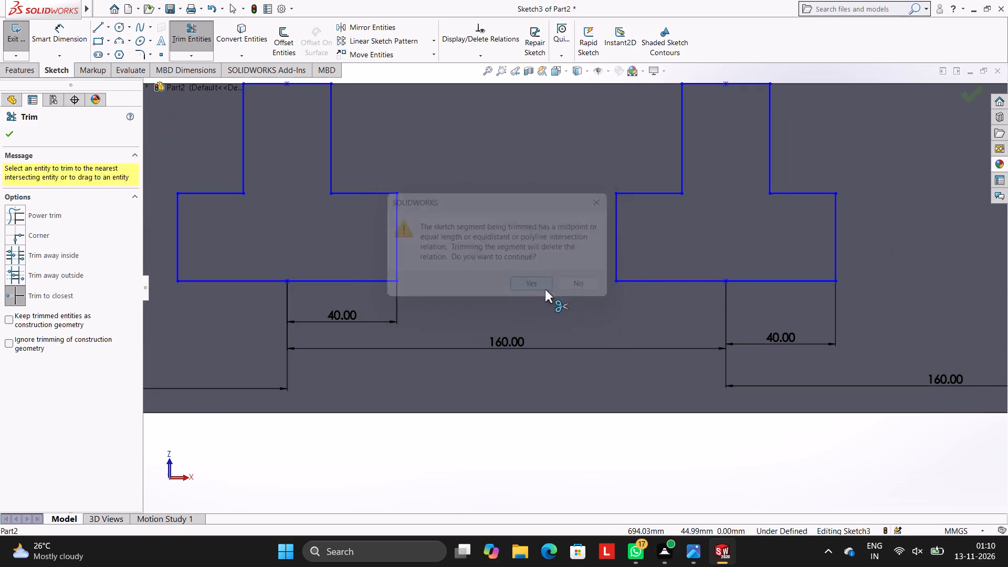
left_click(737, 282)
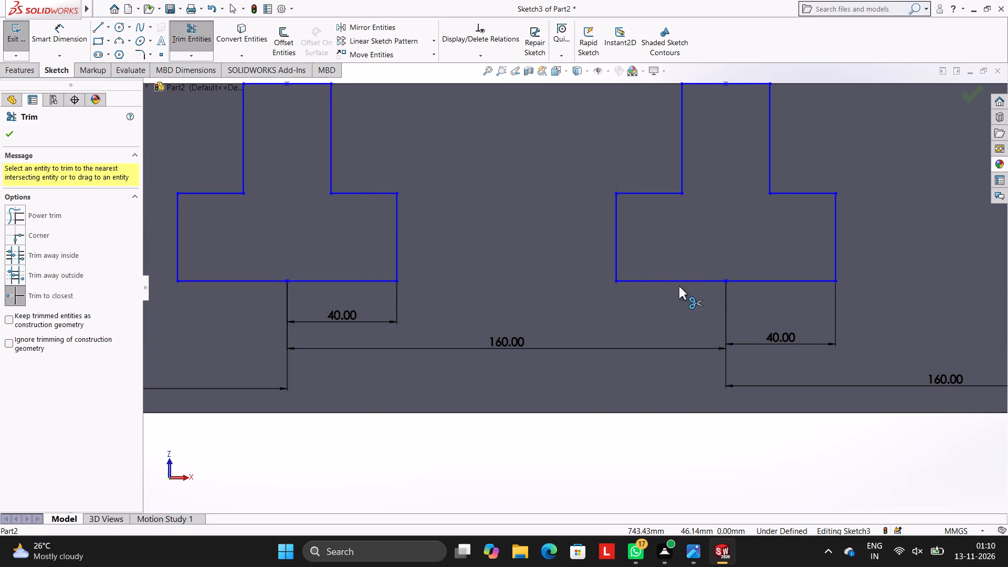
Trim both halves of the sixth slot's bottom line, accepting deletion of the associated relation.
scroll(752, 279, "up", 4)
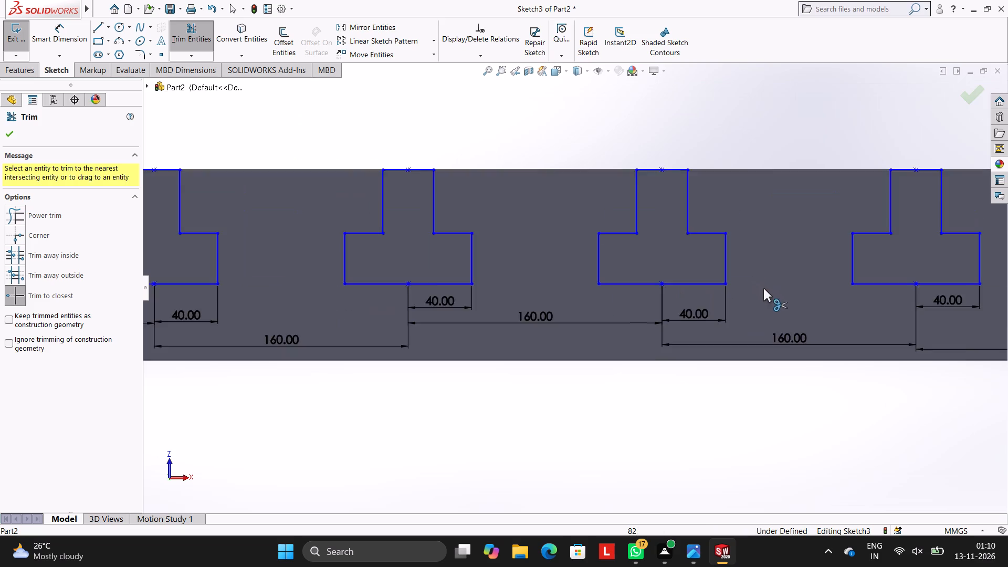
scroll(763, 288, "up", 2)
scroll(763, 288, "down", 3)
left_click(705, 285)
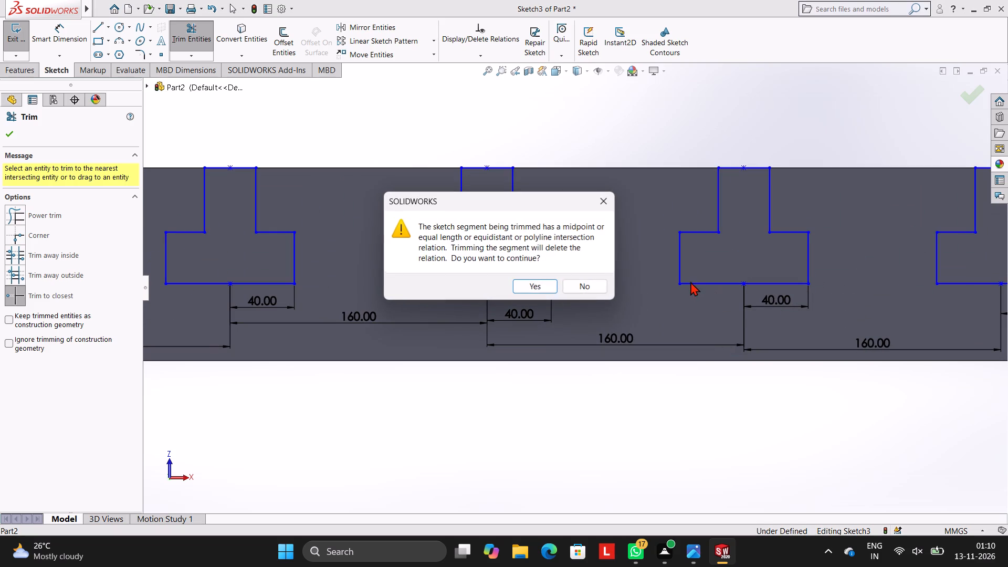
left_click(552, 282)
scroll(694, 299, "up", 3)
scroll(694, 299, "down", 4)
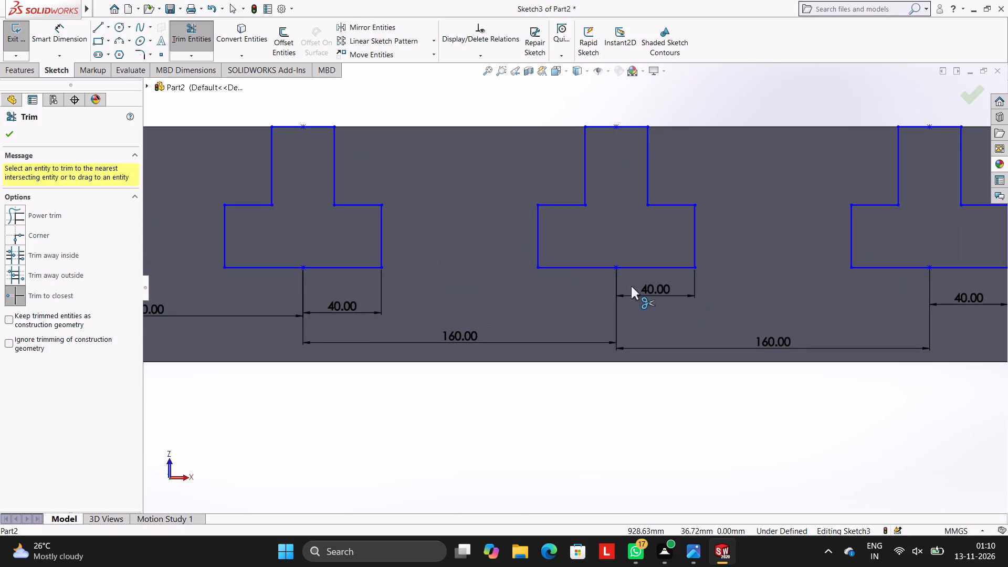
left_click(640, 271)
left_click(640, 270)
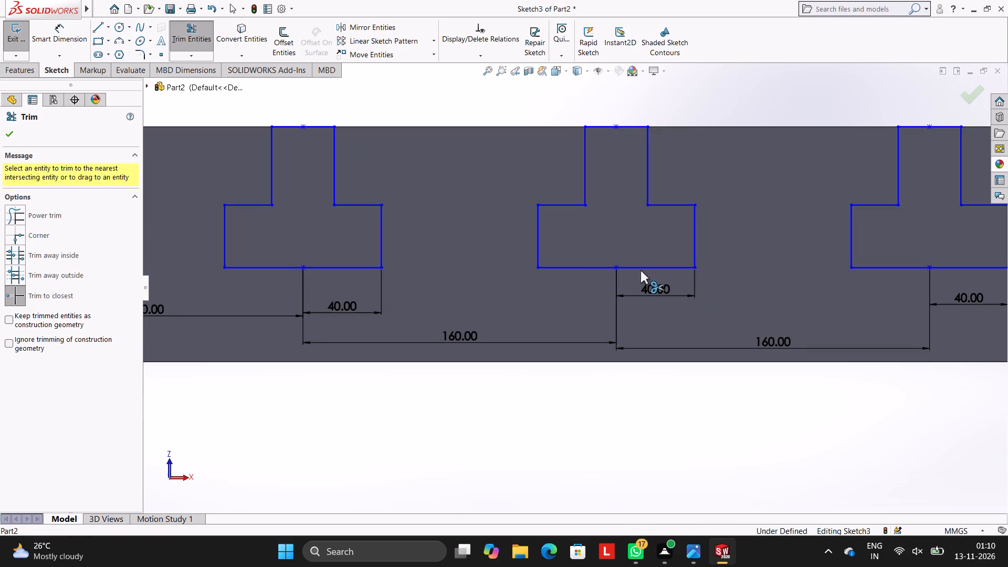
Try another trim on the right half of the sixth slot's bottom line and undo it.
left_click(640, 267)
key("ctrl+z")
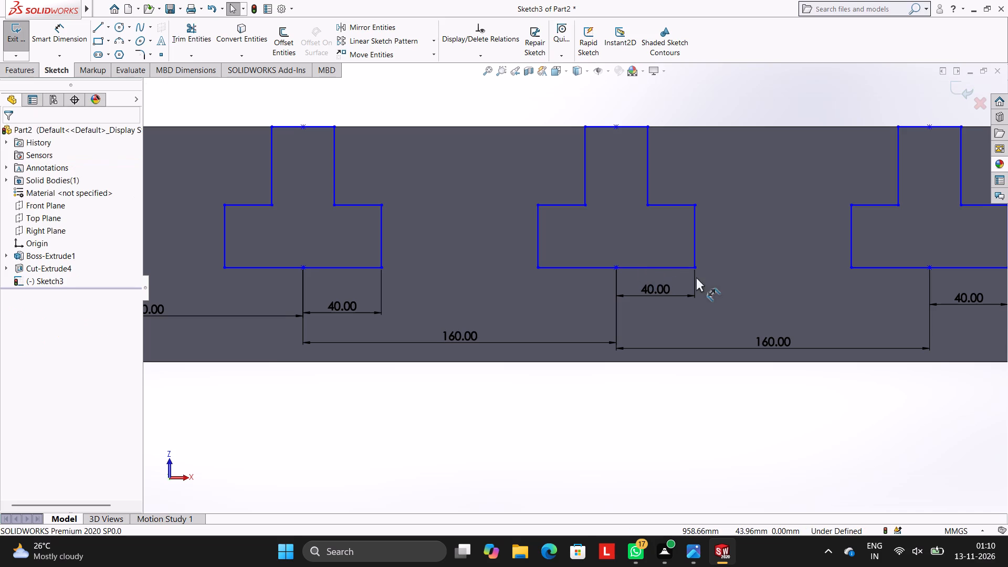
Trim the left half of the seventh slot's bottom line, accepting deletion of the associated relation.
scroll(709, 286, "up", 3)
scroll(709, 286, "down", 2)
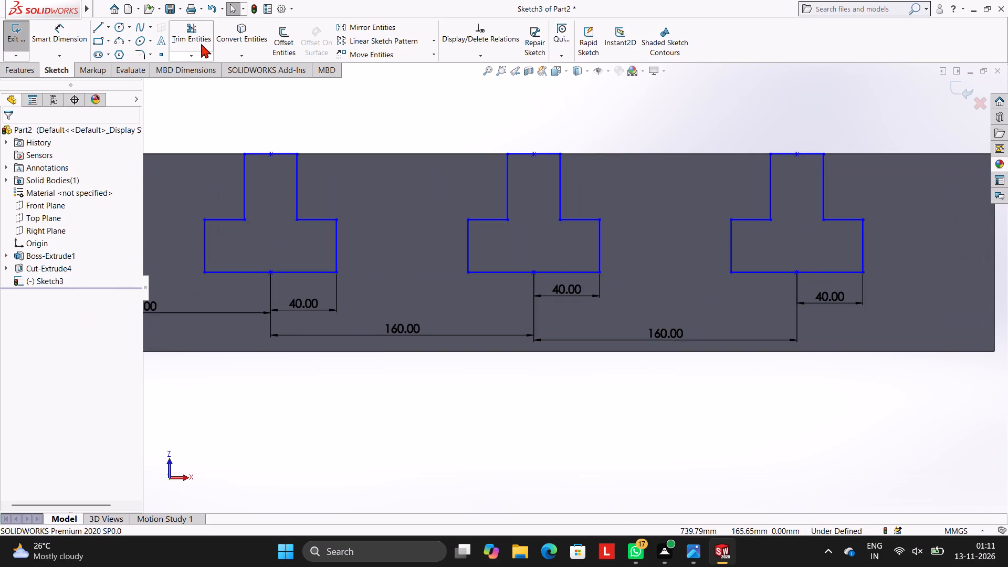
left_click(201, 44)
scroll(514, 205, "up", 2)
scroll(514, 205, "down", 2)
scroll(698, 337, "up", 3)
scroll(698, 337, "down", 3)
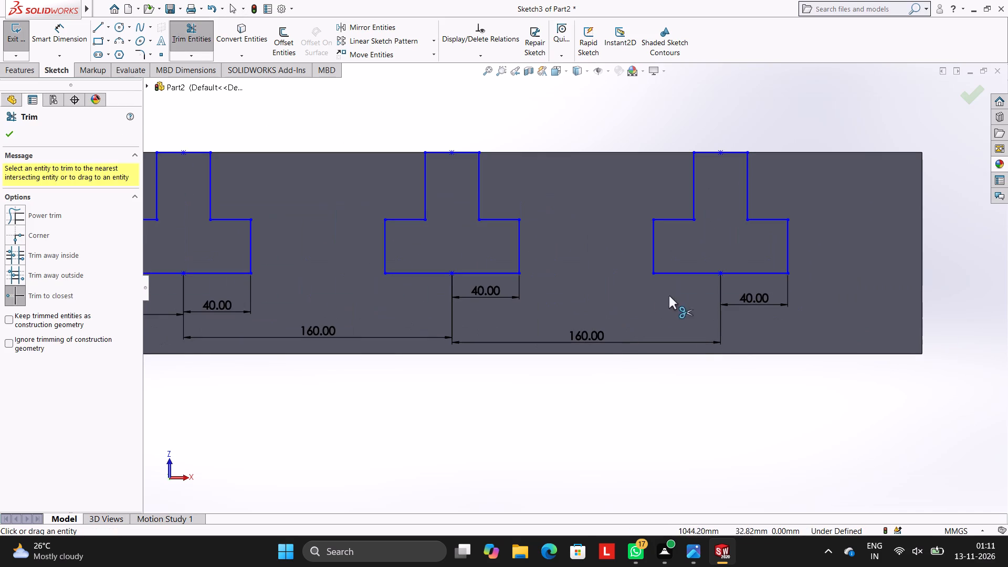
left_click(677, 272)
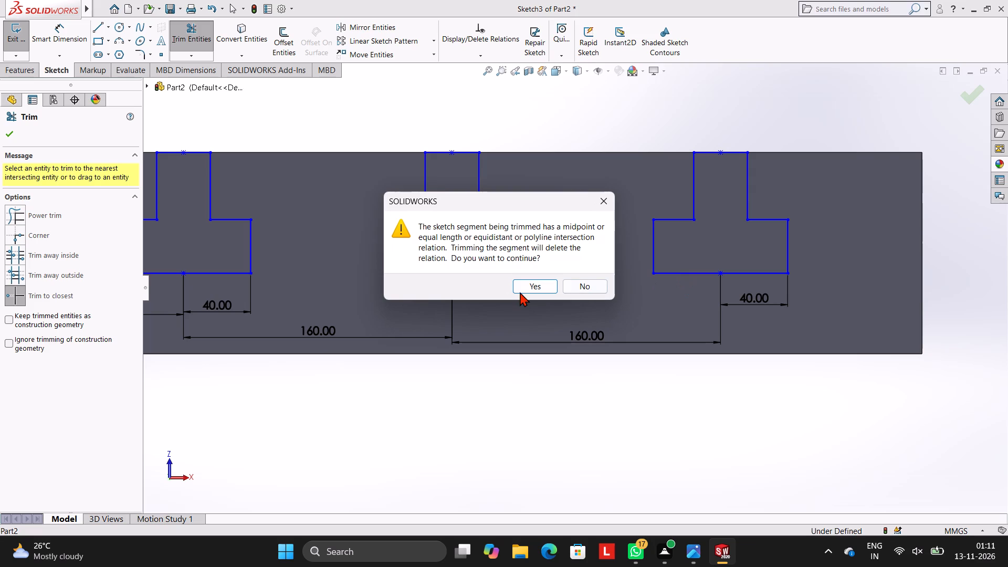
left_click(527, 282)
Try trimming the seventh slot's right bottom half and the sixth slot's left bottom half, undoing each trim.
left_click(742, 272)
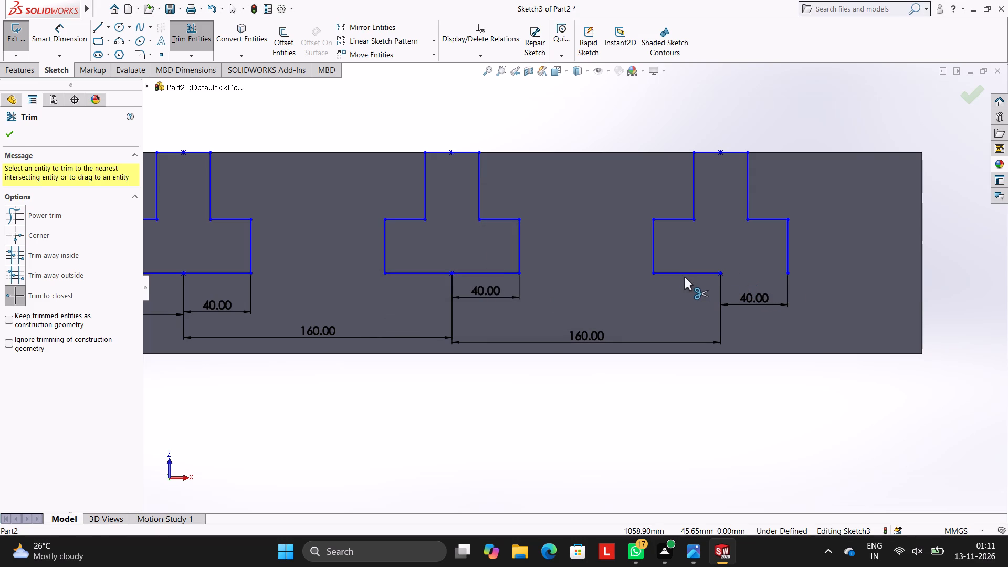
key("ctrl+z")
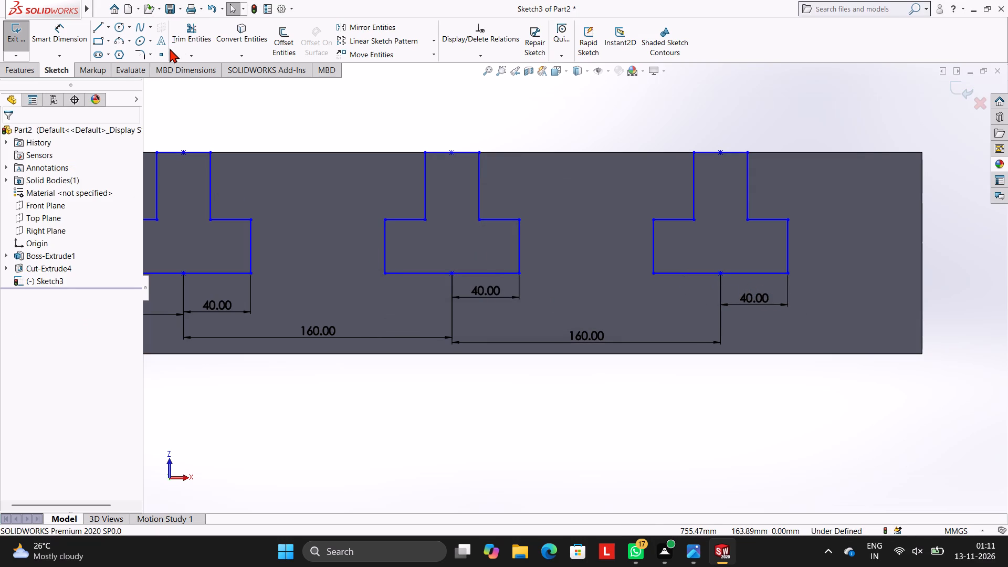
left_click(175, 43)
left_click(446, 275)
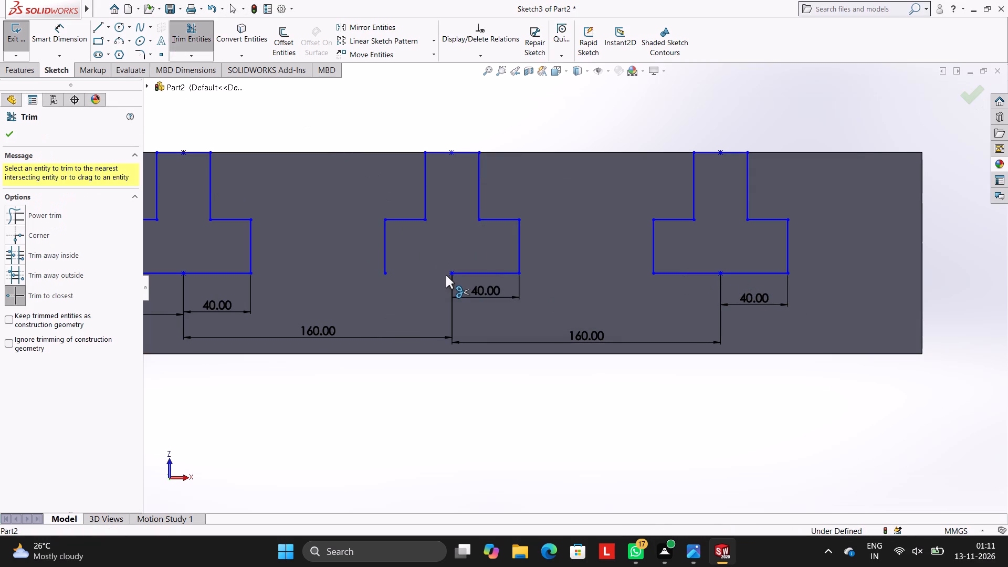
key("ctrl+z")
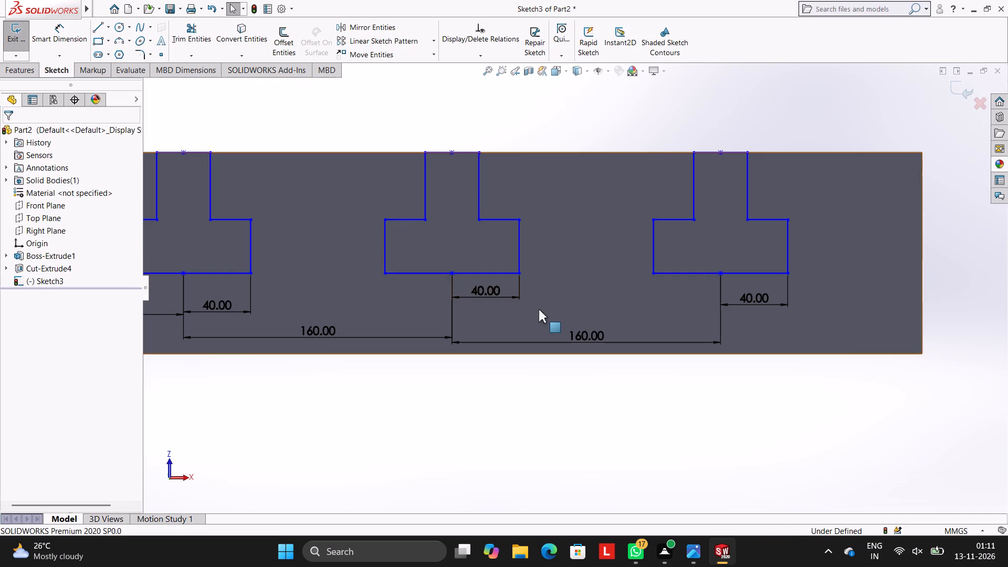
Apply 5 mm sketch fillets to the four foot corners and both neck-to-foot corners of the sixth slot's profile.
left_click(135, 54)
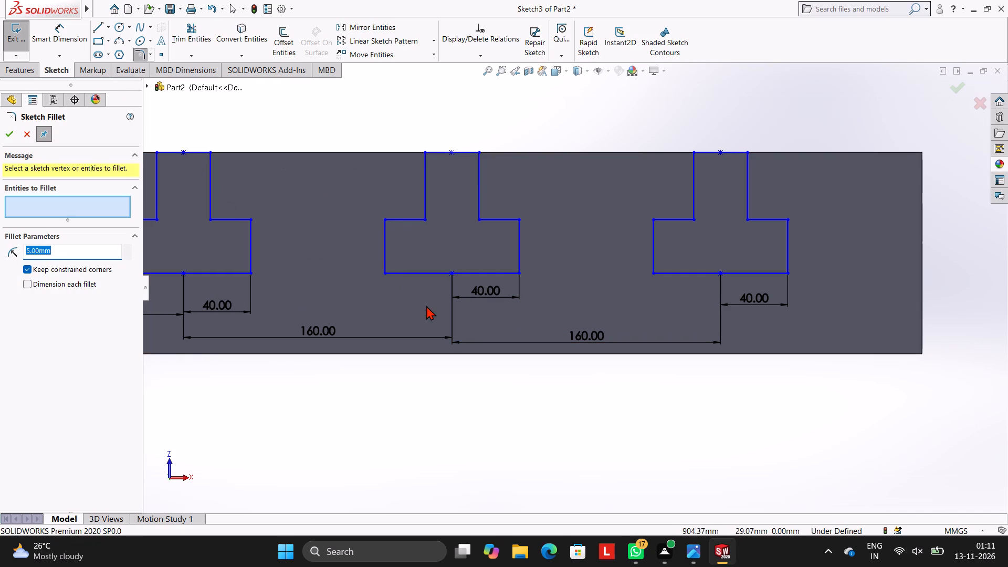
scroll(400, 226, "down", 4)
left_click(416, 255)
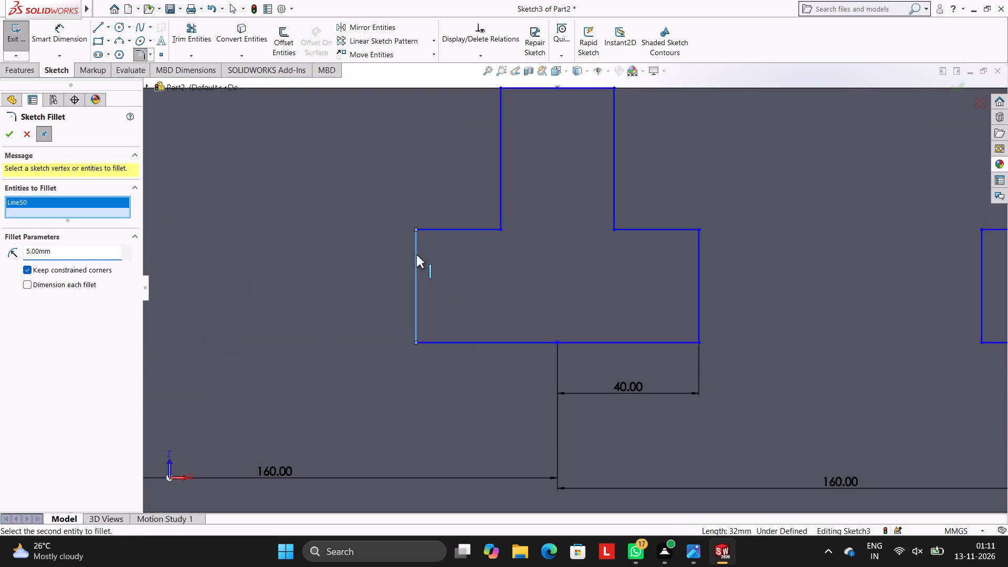
left_click(427, 230)
left_click(418, 311)
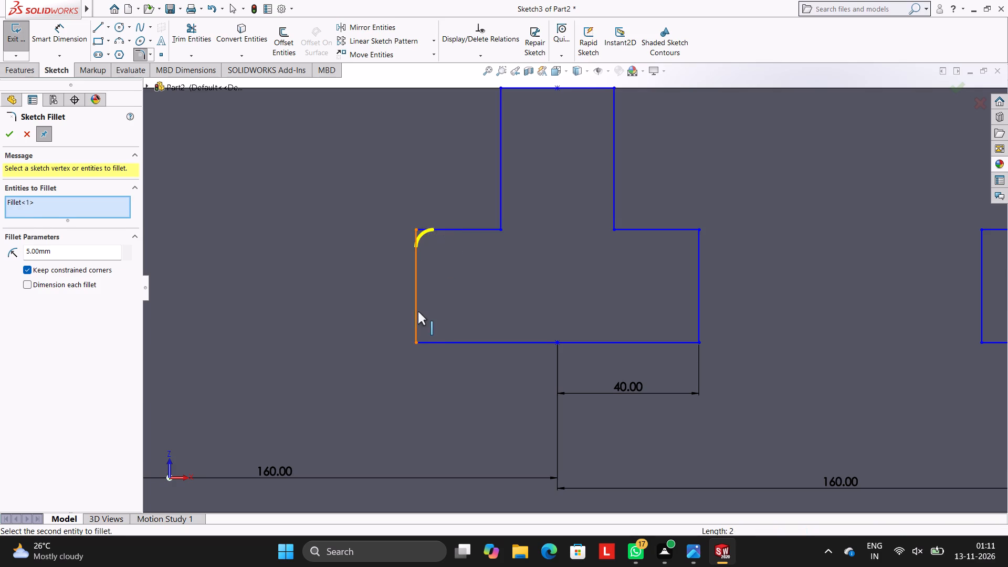
left_click(430, 342)
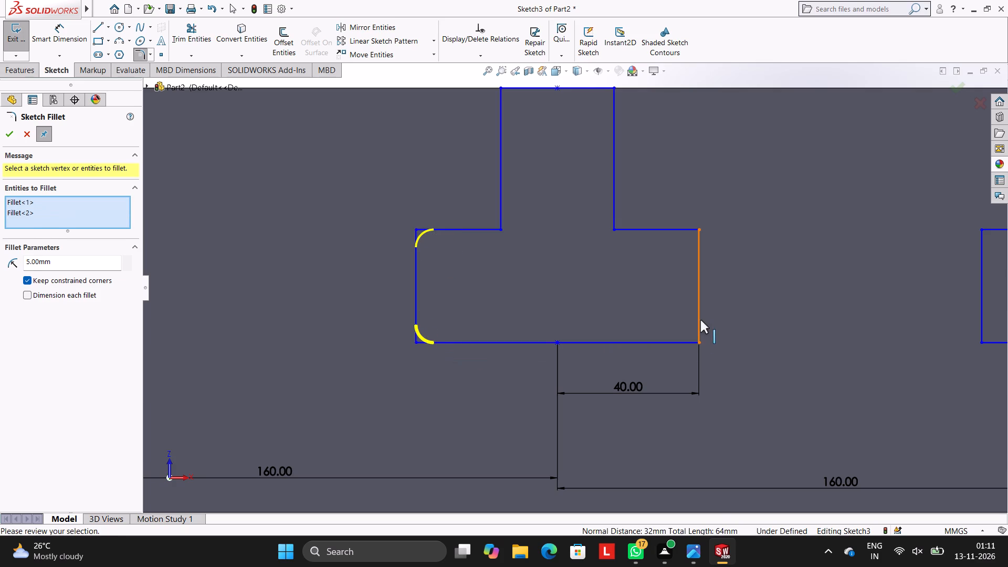
left_click(699, 320)
left_click(677, 342)
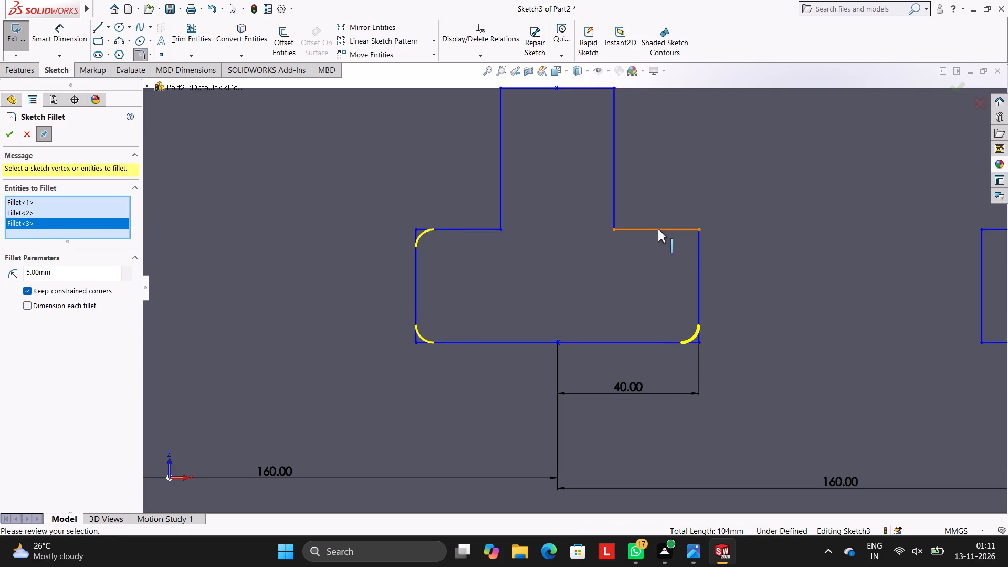
left_click(658, 229)
left_click(697, 254)
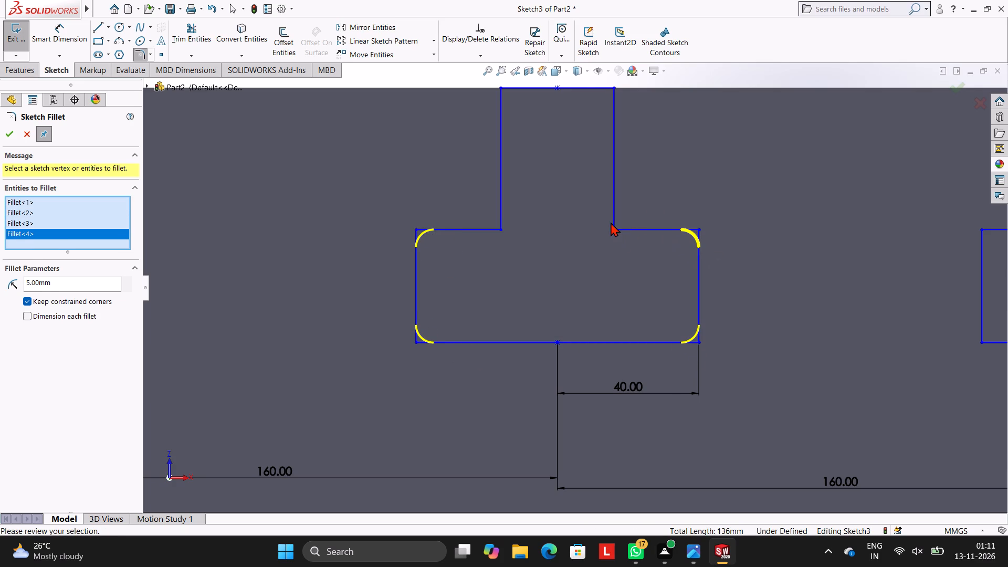
left_click(611, 219)
left_click(643, 233)
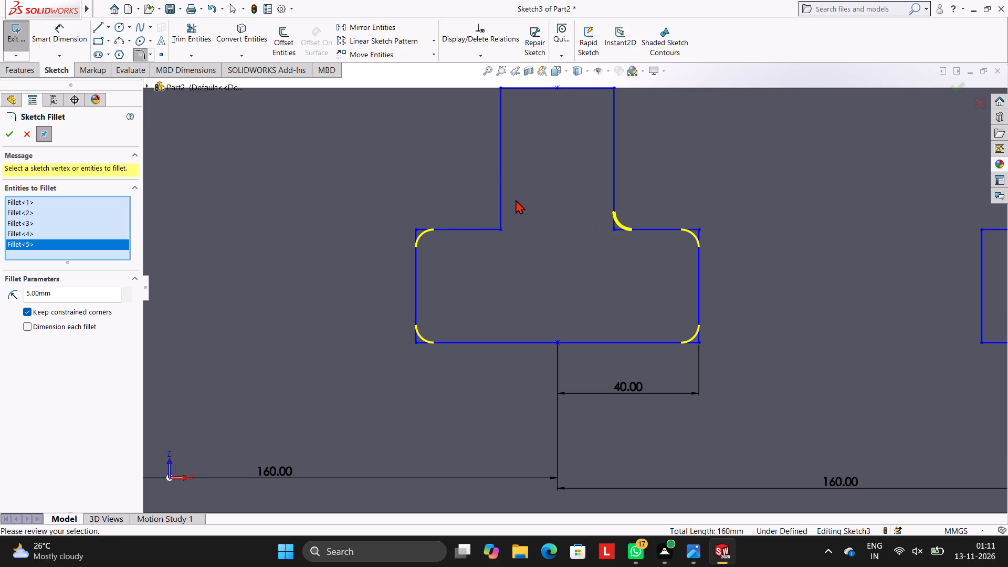
left_click(503, 196)
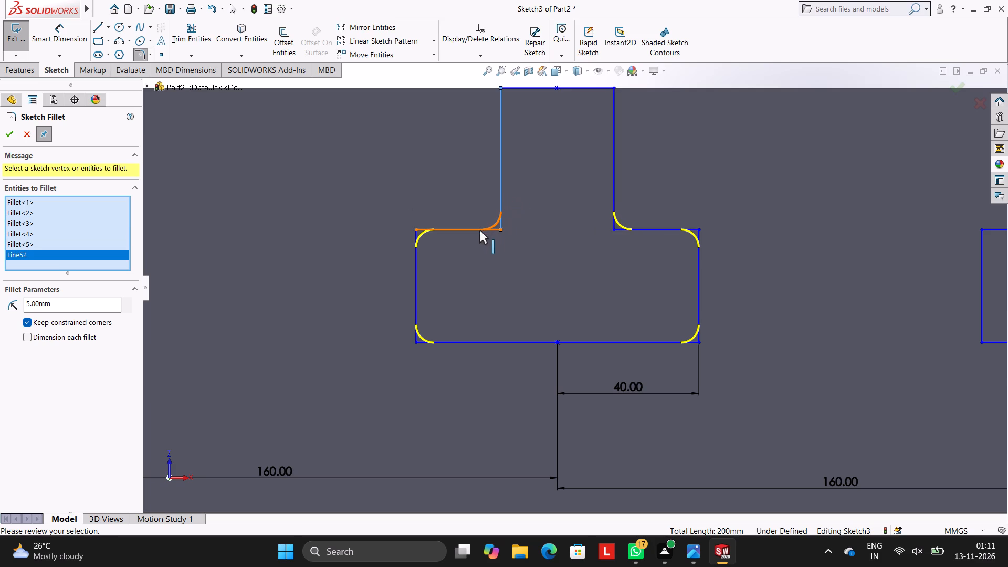
left_click(479, 230)
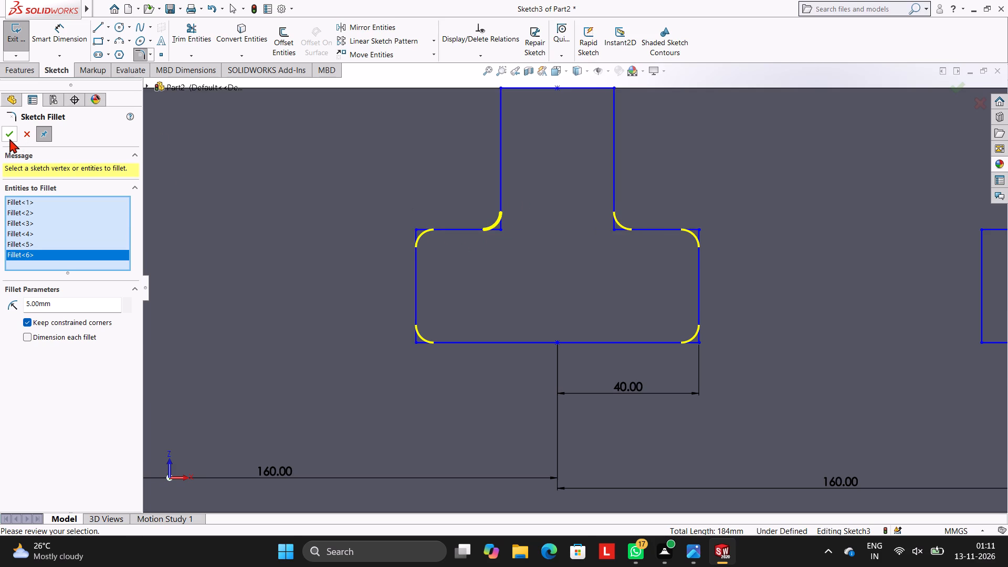
left_click(7, 138)
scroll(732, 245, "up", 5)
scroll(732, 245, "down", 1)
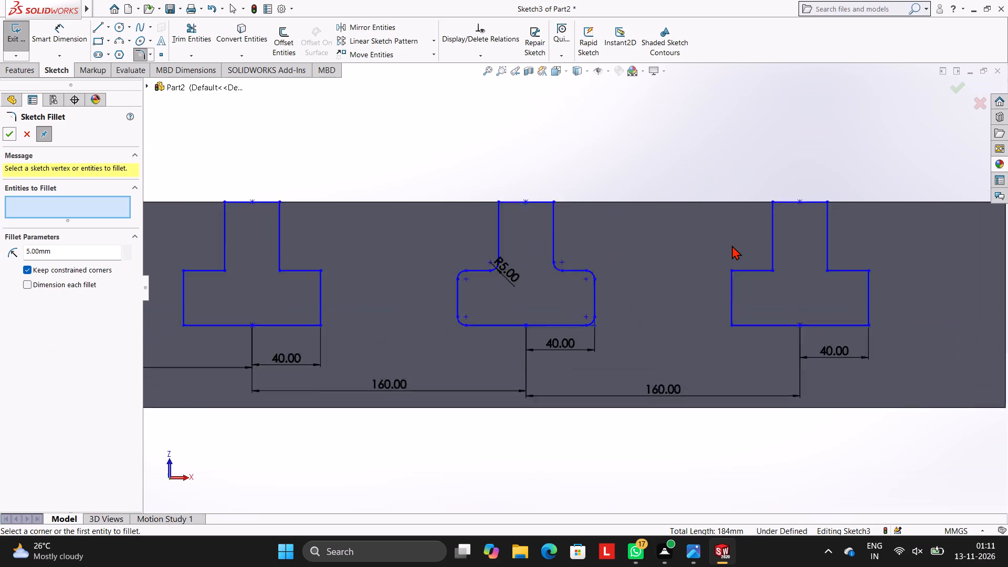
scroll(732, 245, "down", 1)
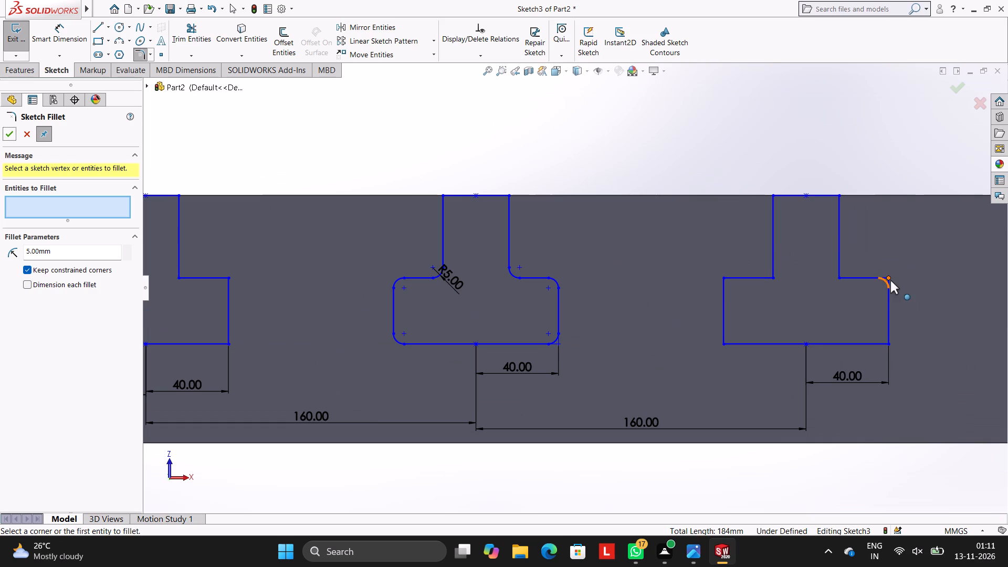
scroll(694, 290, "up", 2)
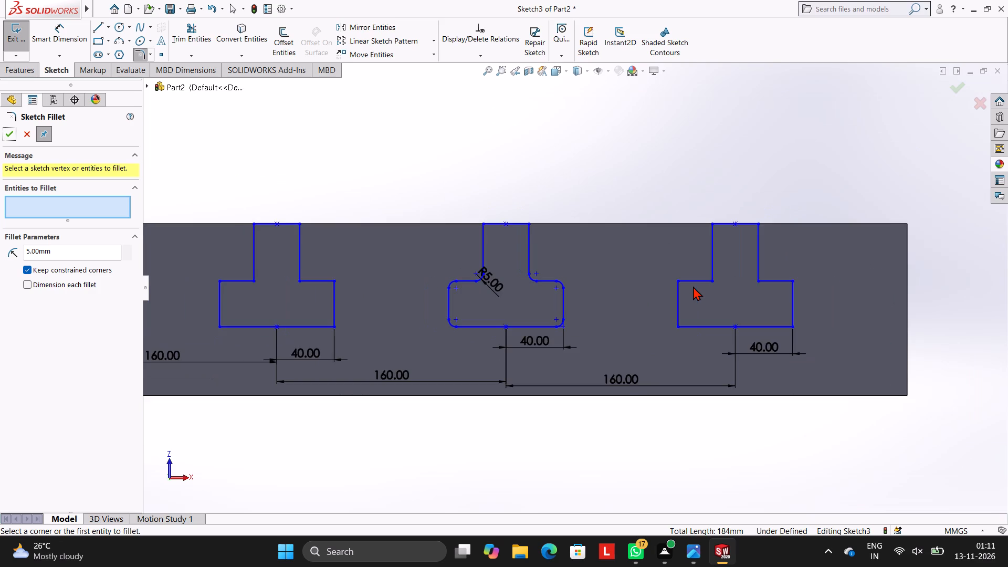
Apply 5 mm sketch fillets to the four foot corners and both neck-to-foot corners of the seventh slot's profile.
scroll(695, 286, "up", 1)
scroll(688, 299, "down", 4)
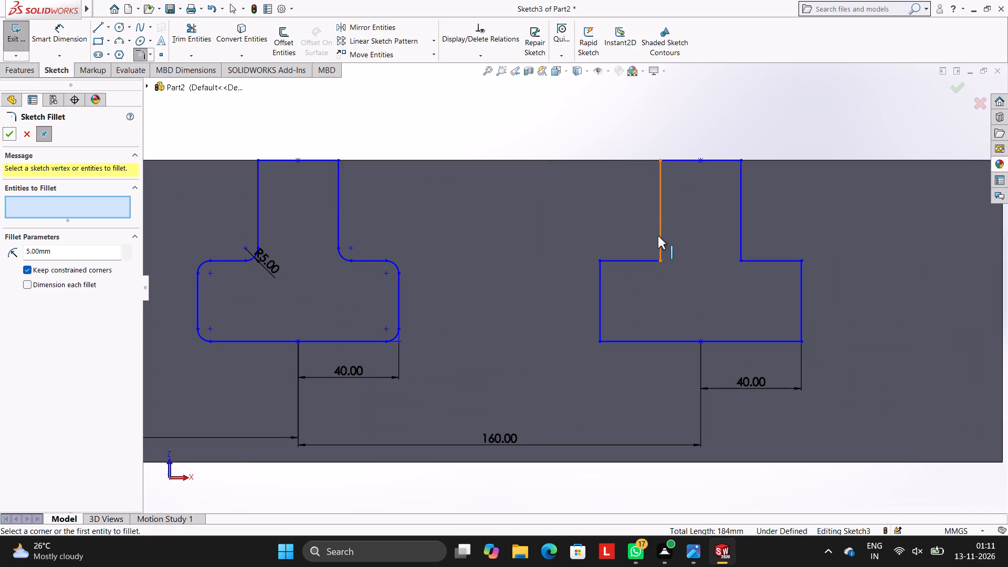
left_click(658, 236)
left_click(648, 260)
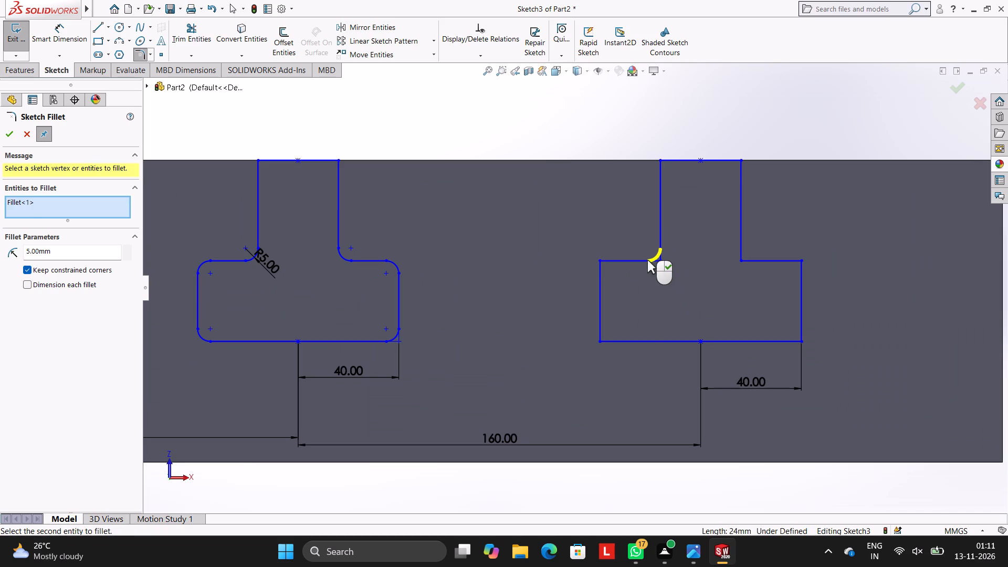
left_click(739, 234)
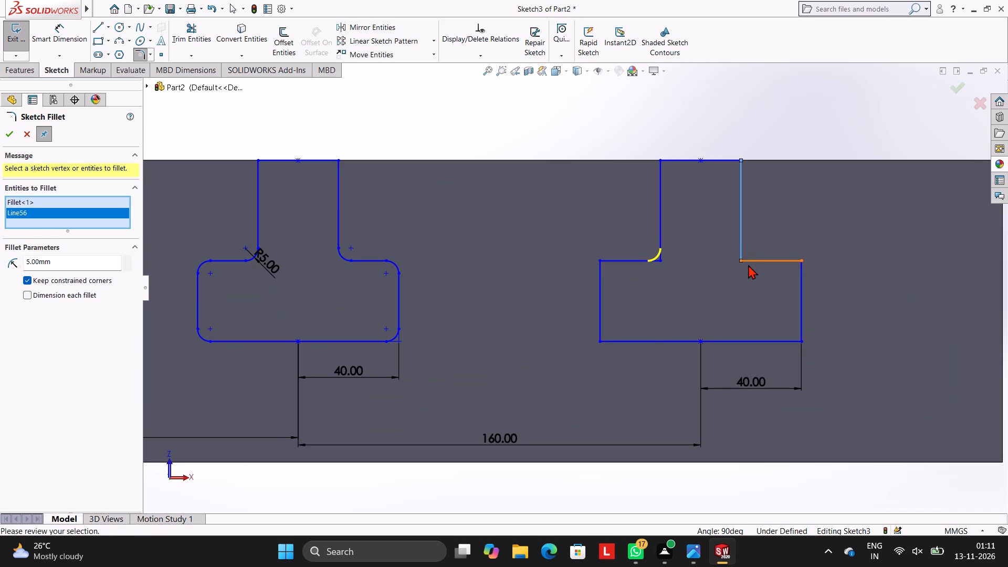
left_click(749, 260)
left_click(779, 260)
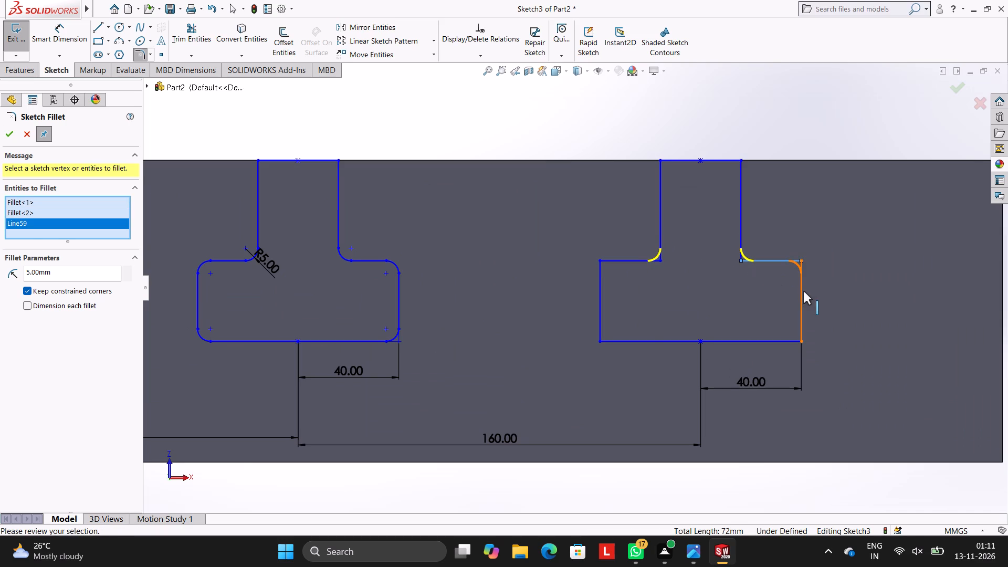
left_click(803, 291)
left_click(801, 319)
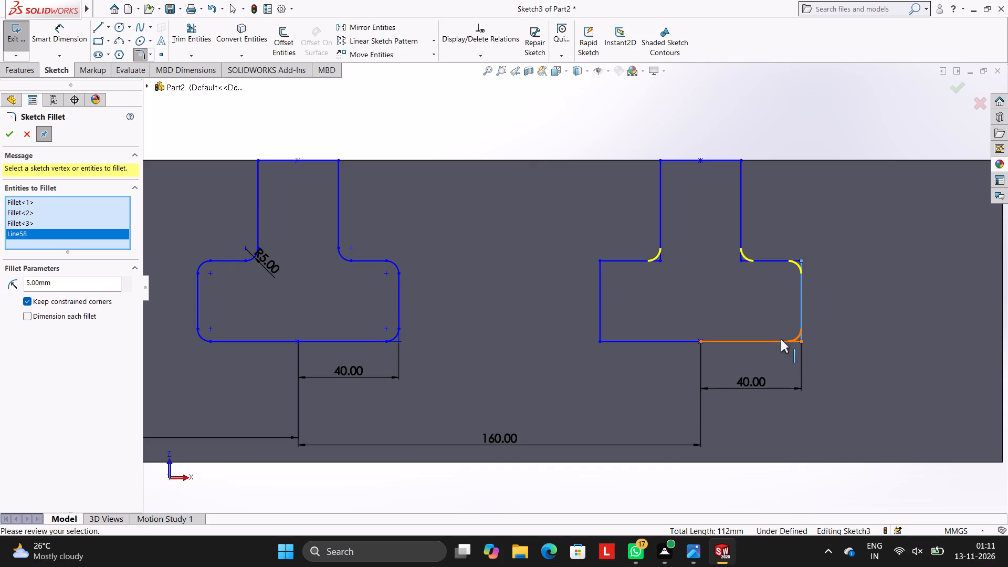
left_click(780, 339)
left_click(600, 296)
left_click(615, 341)
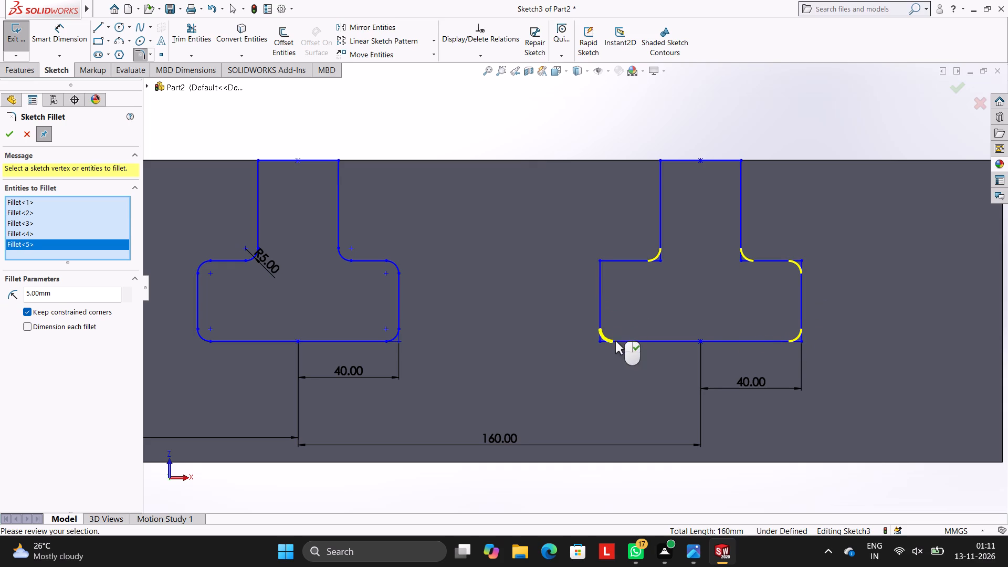
left_click(601, 280)
left_click(614, 259)
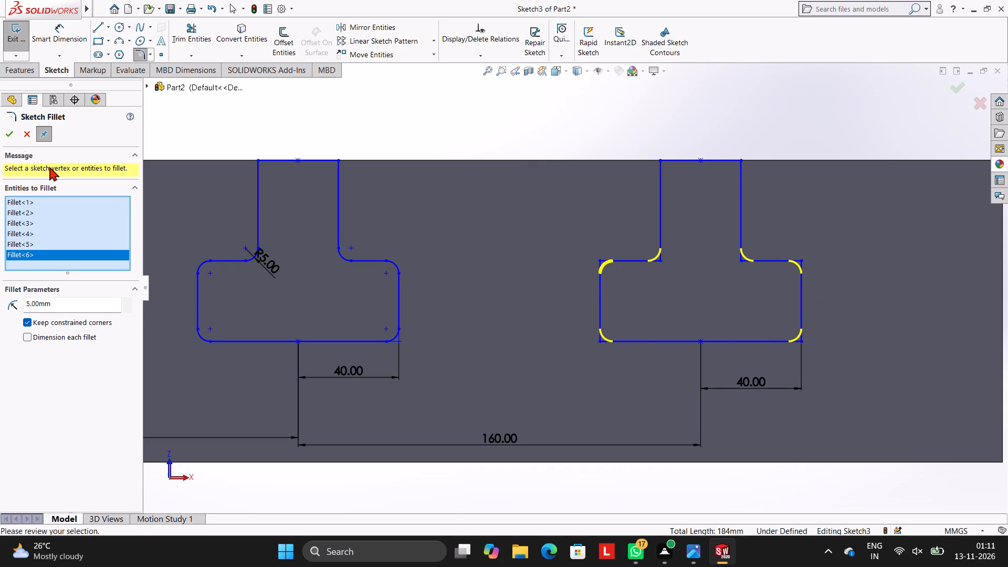
left_click(10, 135)
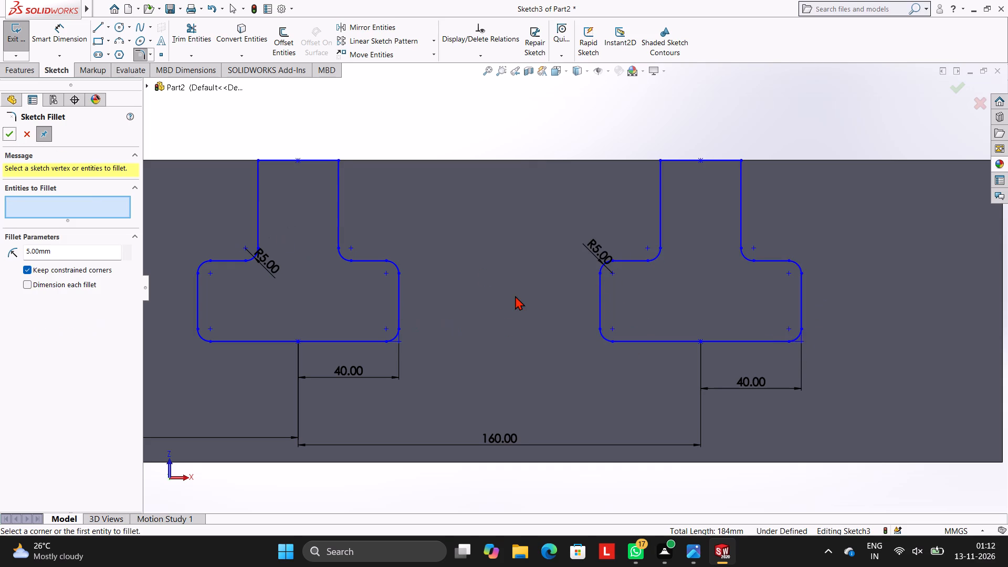
Apply 5 mm sketch fillets to the four foot corners and both neck-to-foot corners of the fifth slot's profile.
scroll(395, 325, "up", 5)
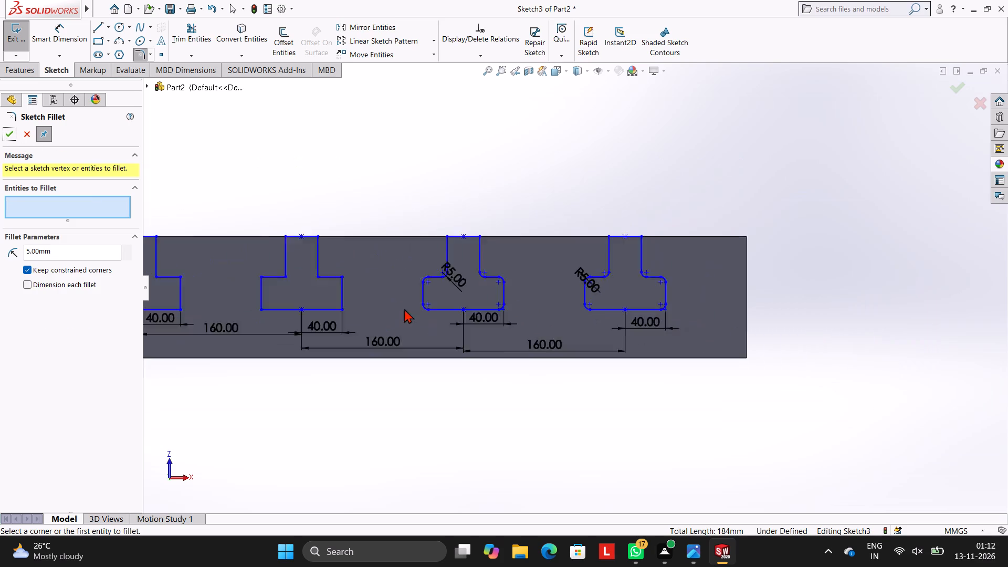
scroll(409, 305, "down", 2)
scroll(410, 304, "up", 2)
scroll(410, 304, "down", 2)
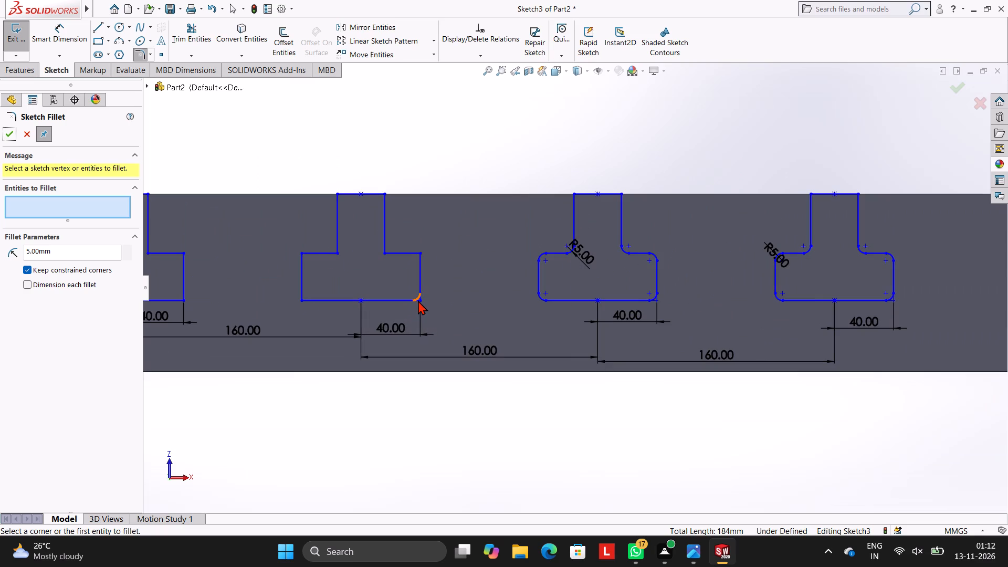
scroll(421, 304, "down", 2)
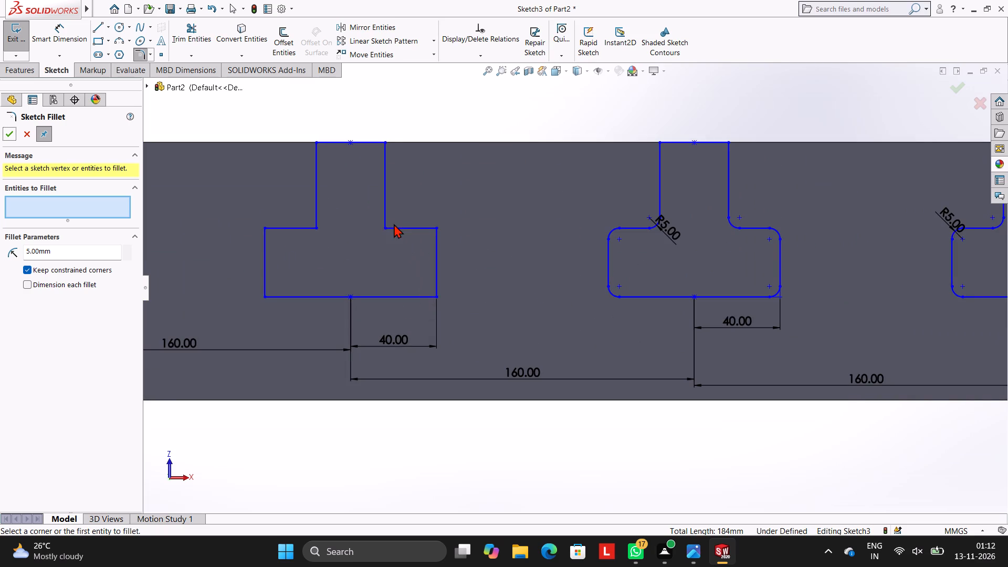
left_click(385, 217)
left_click(392, 229)
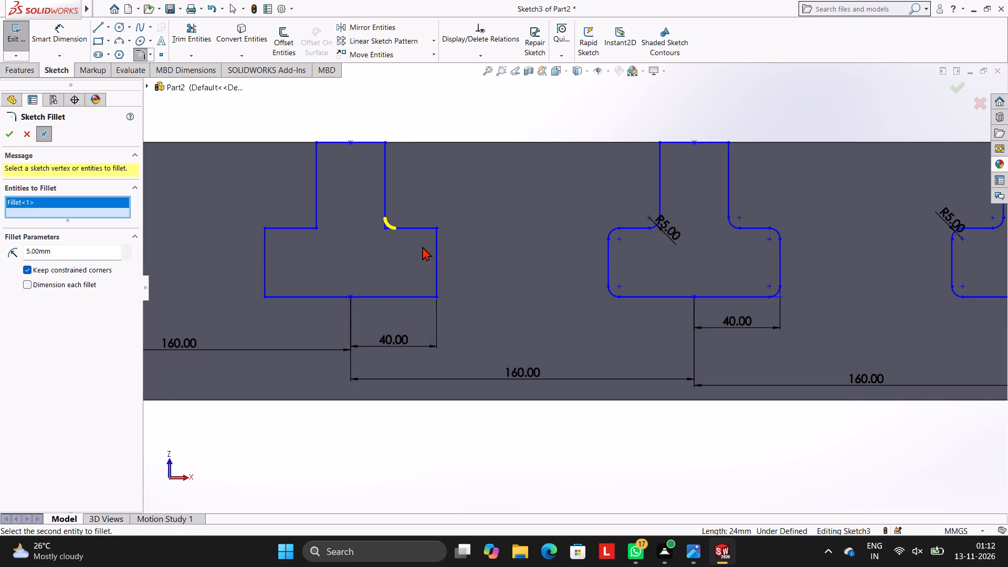
left_click(421, 230)
left_click(437, 246)
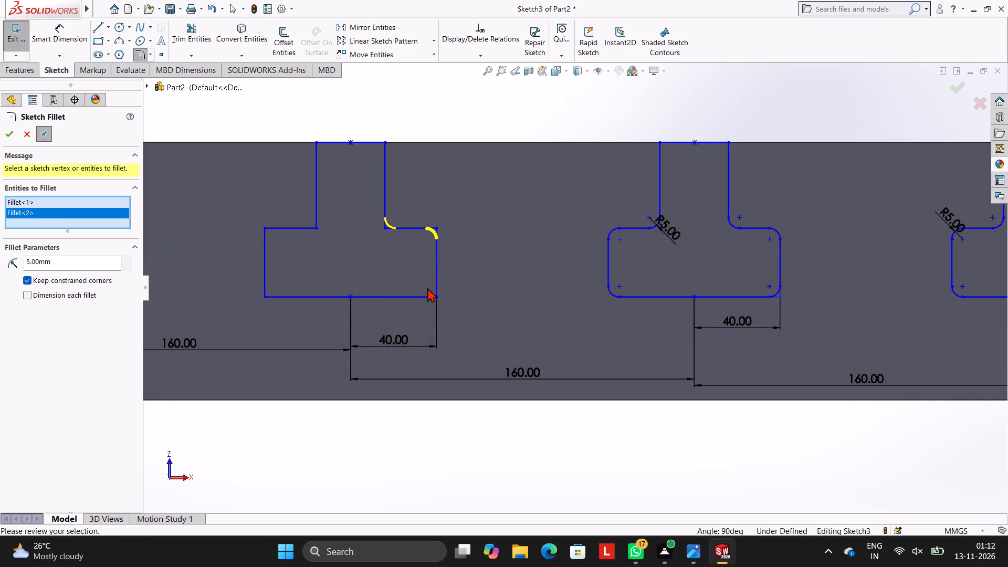
left_click(435, 288)
left_click(417, 294)
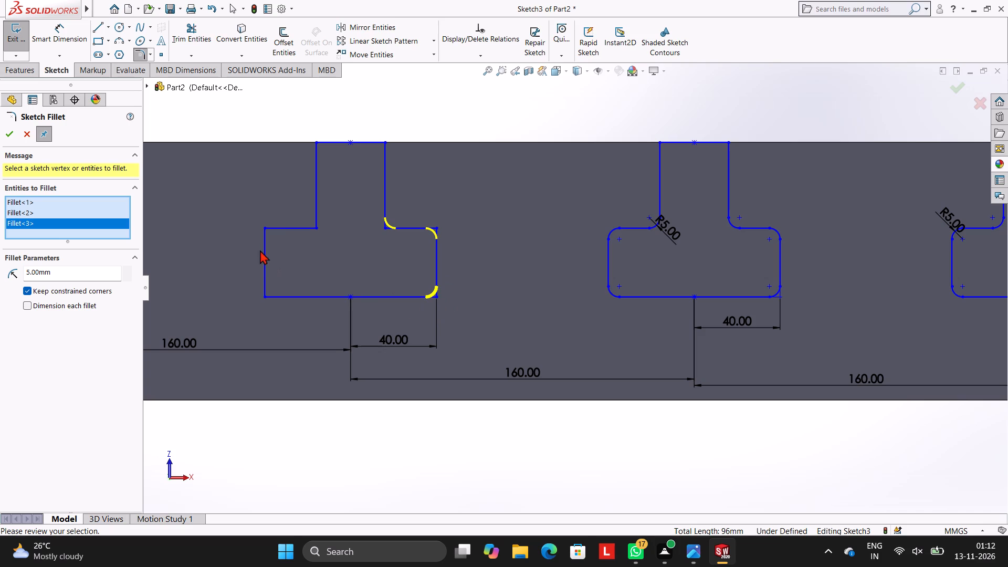
left_click(317, 209)
left_click(302, 227)
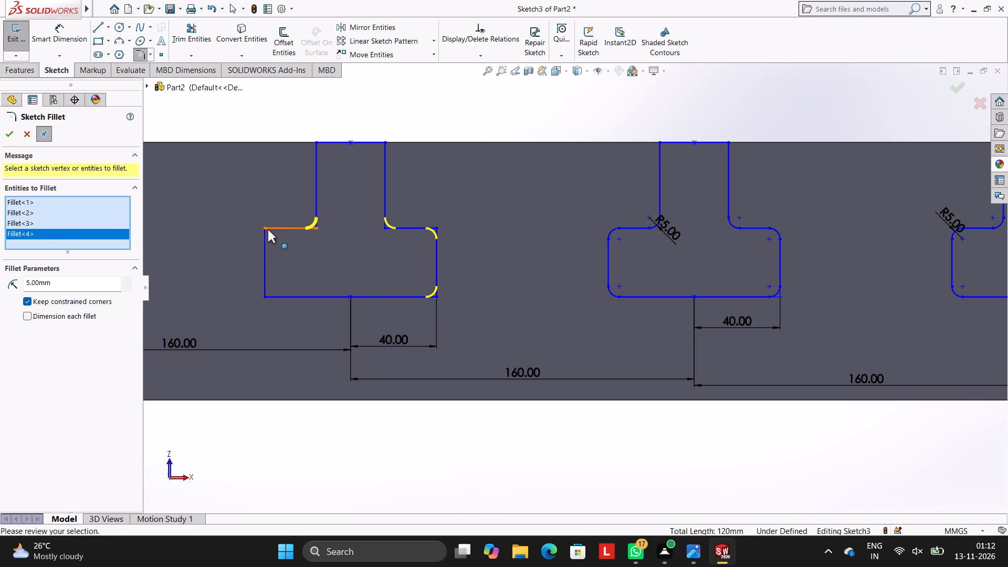
left_click(268, 229)
left_click(266, 259)
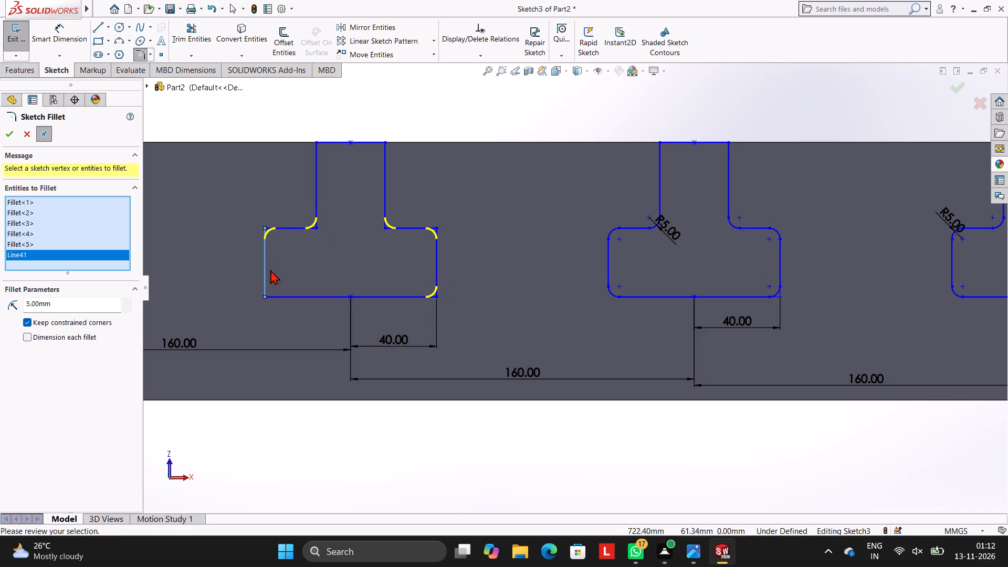
left_click(281, 293)
left_click(281, 296)
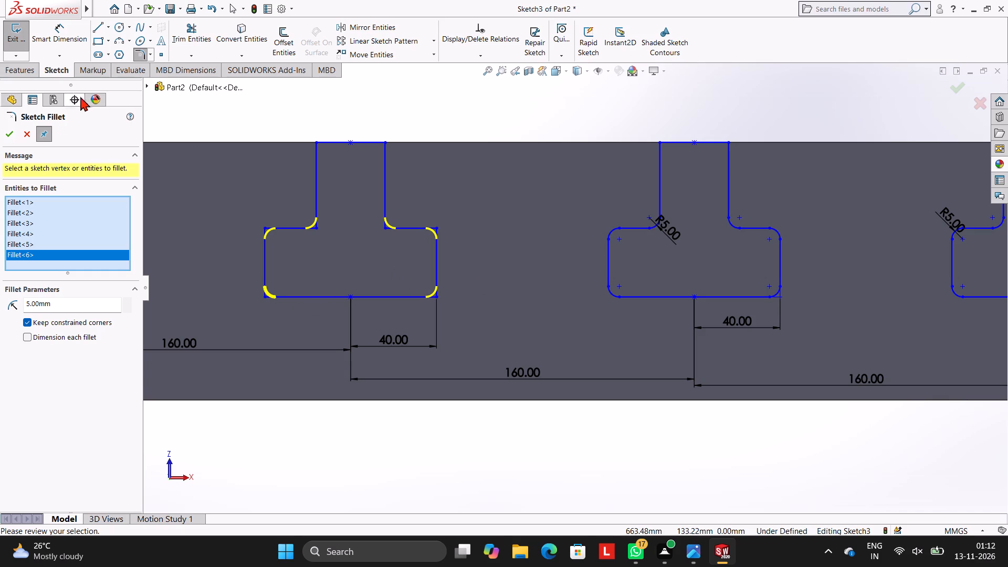
left_click(13, 134)
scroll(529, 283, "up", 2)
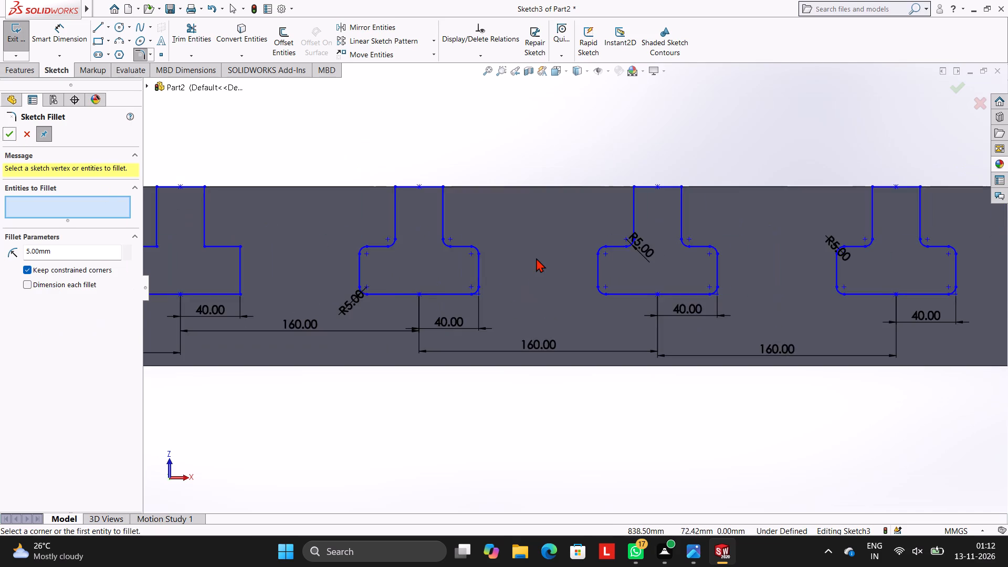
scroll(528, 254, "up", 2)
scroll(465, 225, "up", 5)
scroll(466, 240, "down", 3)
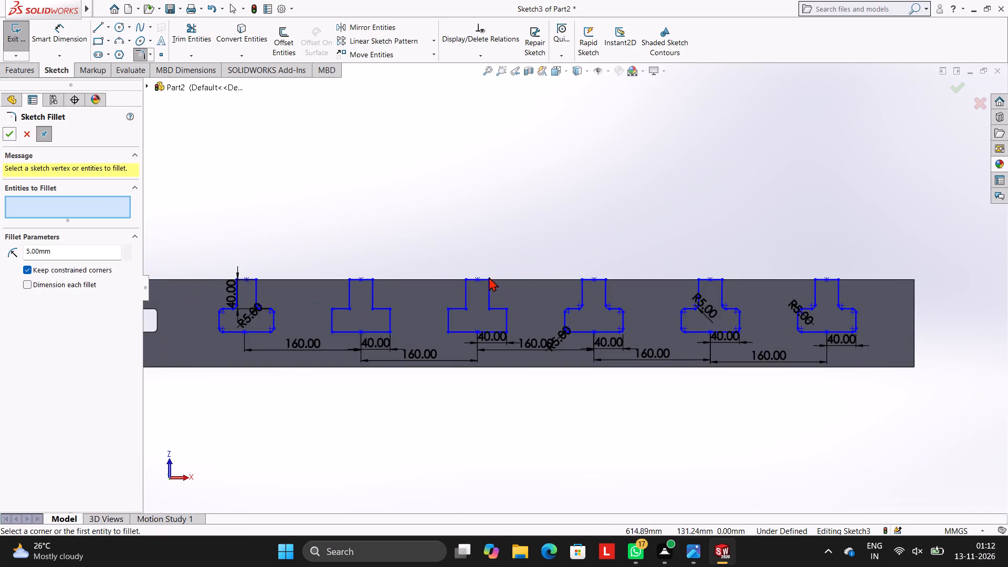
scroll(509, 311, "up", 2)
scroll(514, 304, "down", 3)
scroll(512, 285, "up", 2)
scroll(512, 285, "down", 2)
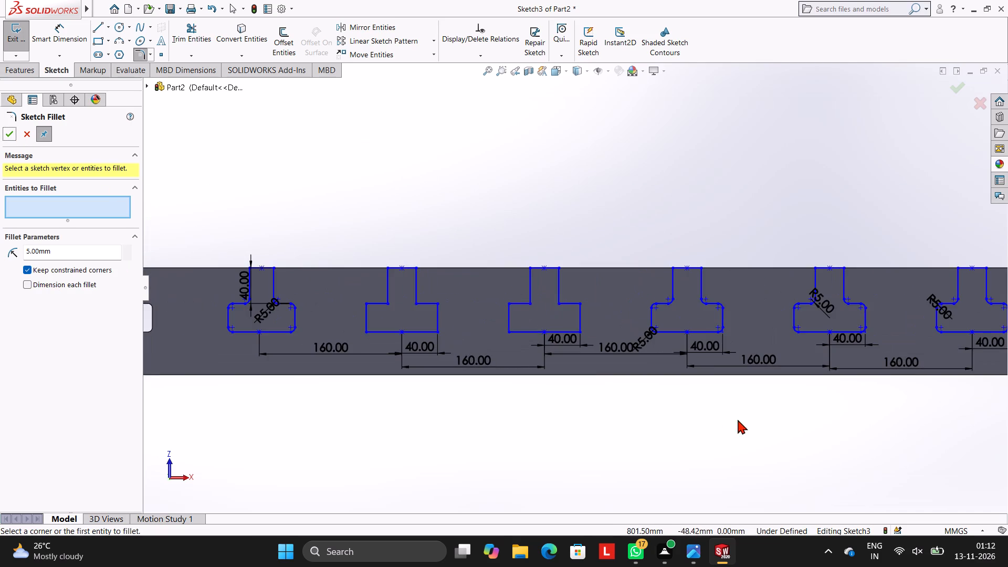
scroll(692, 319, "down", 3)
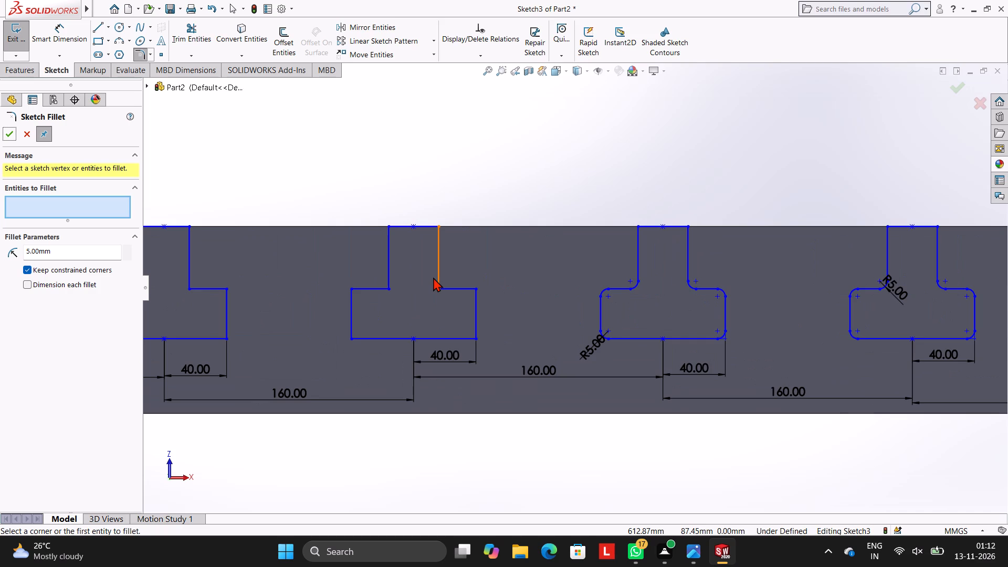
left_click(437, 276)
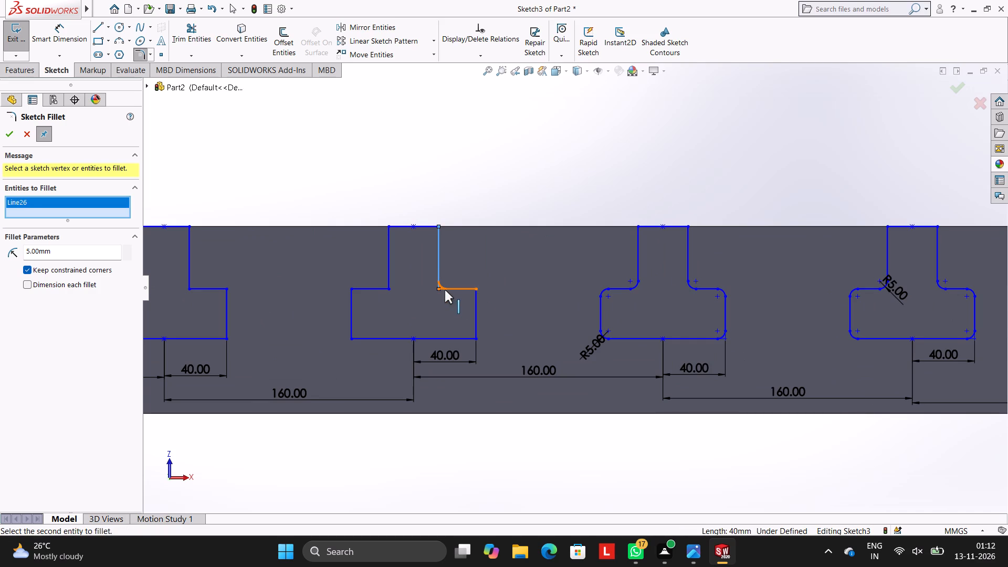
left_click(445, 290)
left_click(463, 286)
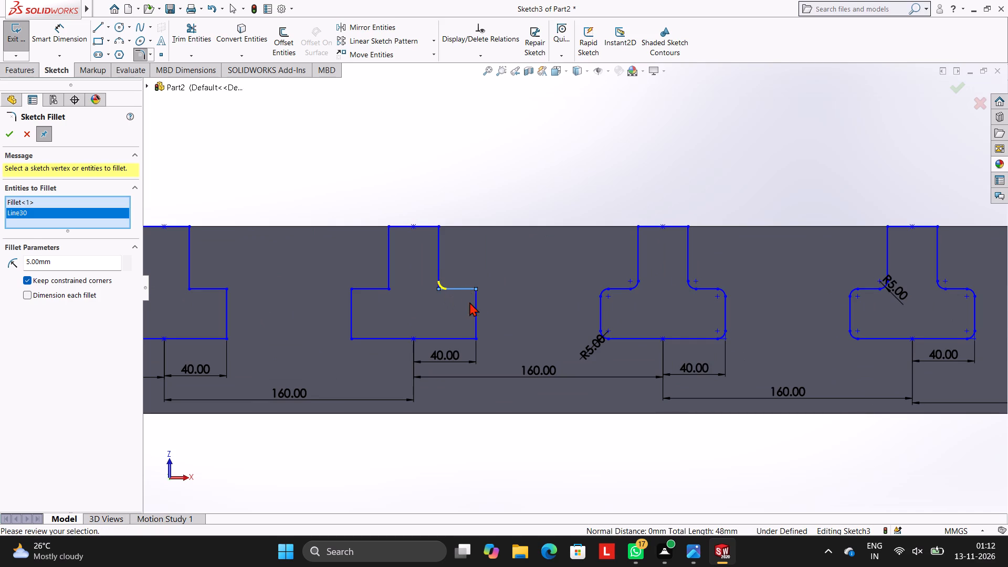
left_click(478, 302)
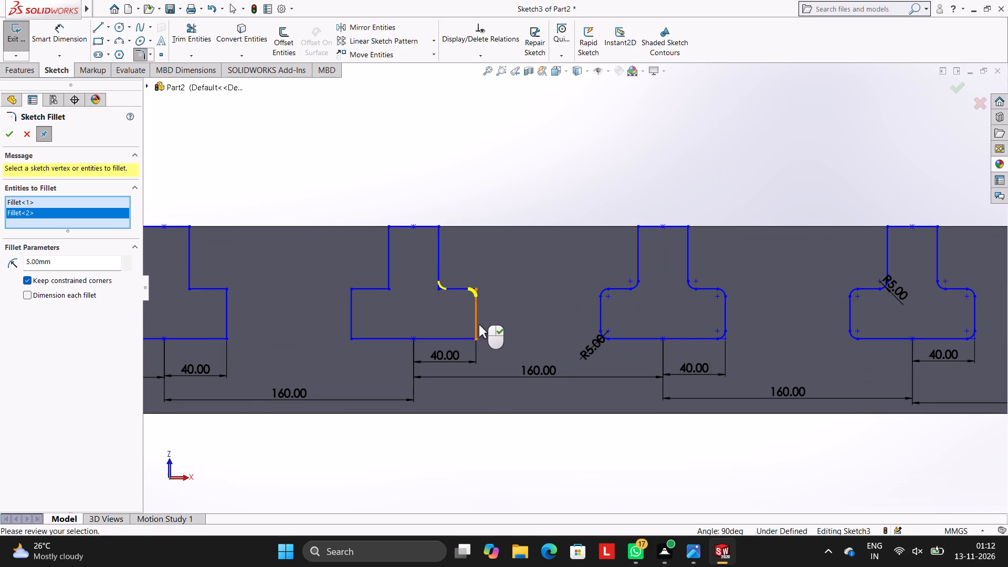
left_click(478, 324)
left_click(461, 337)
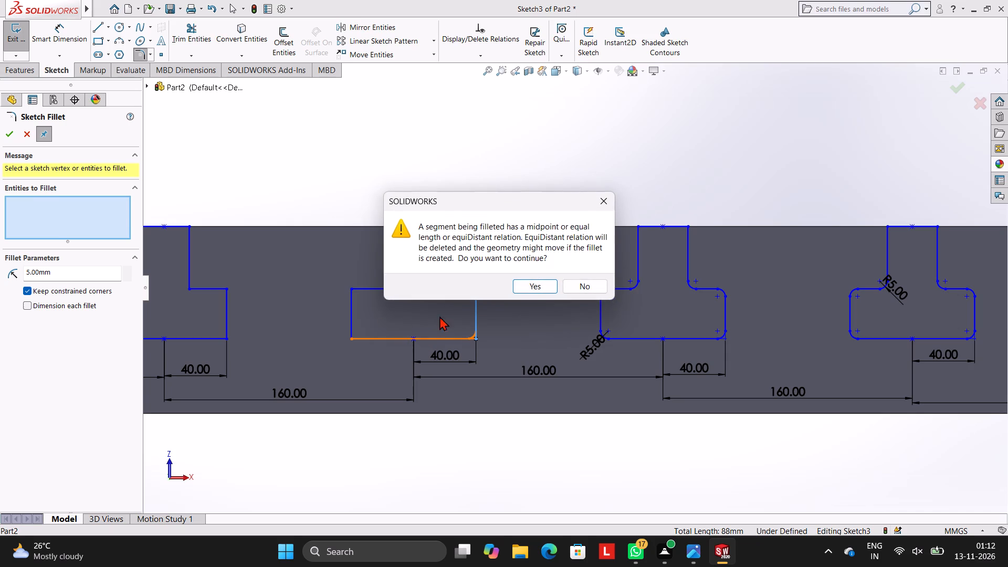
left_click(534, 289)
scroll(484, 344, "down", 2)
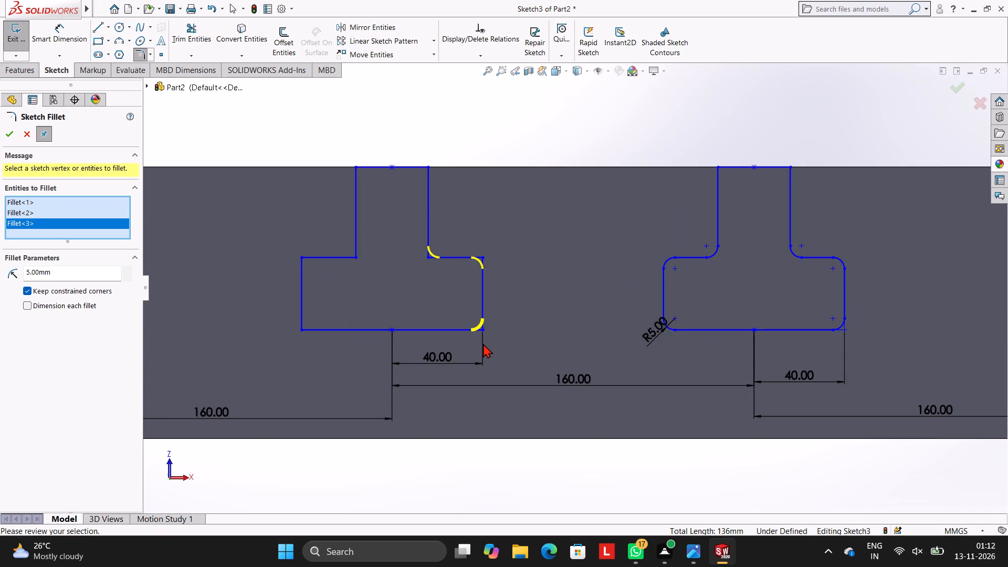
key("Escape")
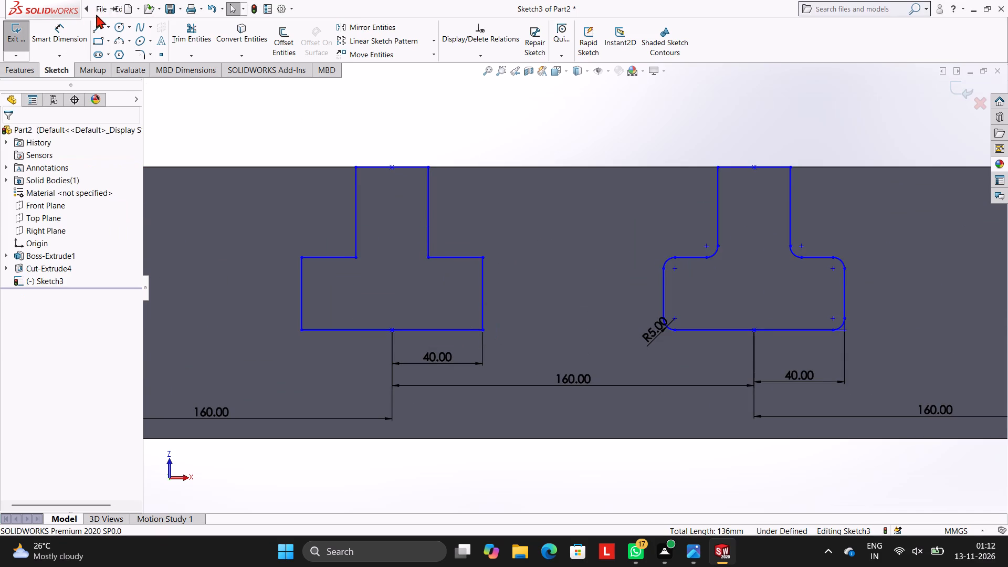
Trim the fourth slot's overlapping bottom line on both sides of its midpoint, accepting deletion of the associated relation.
left_click(199, 33)
left_click(353, 331)
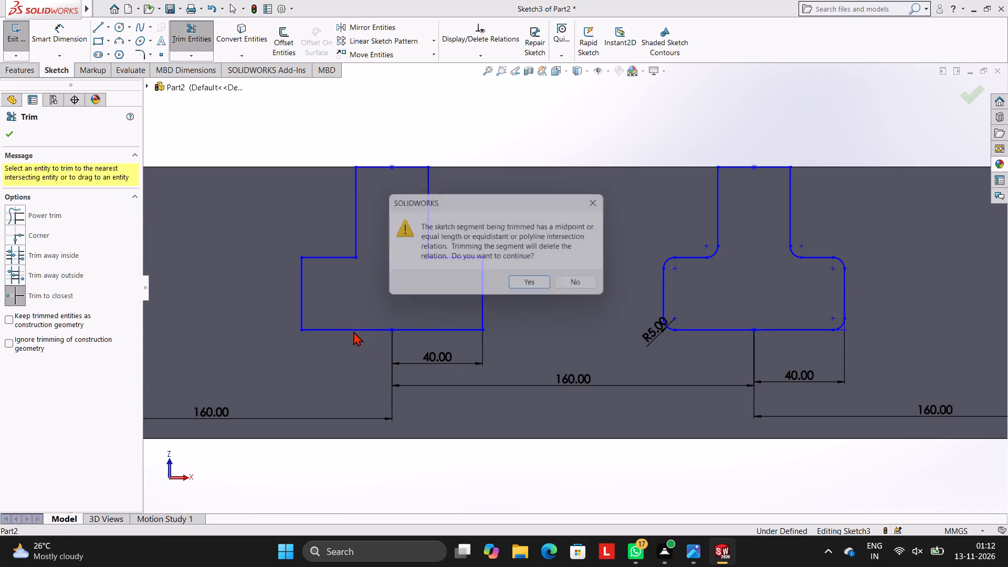
left_click(531, 285)
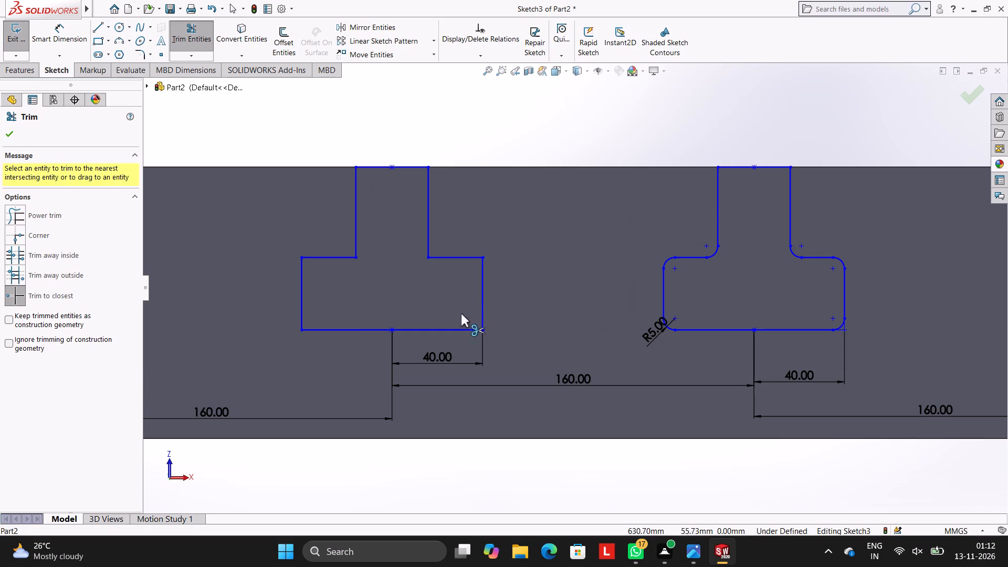
left_click(439, 329)
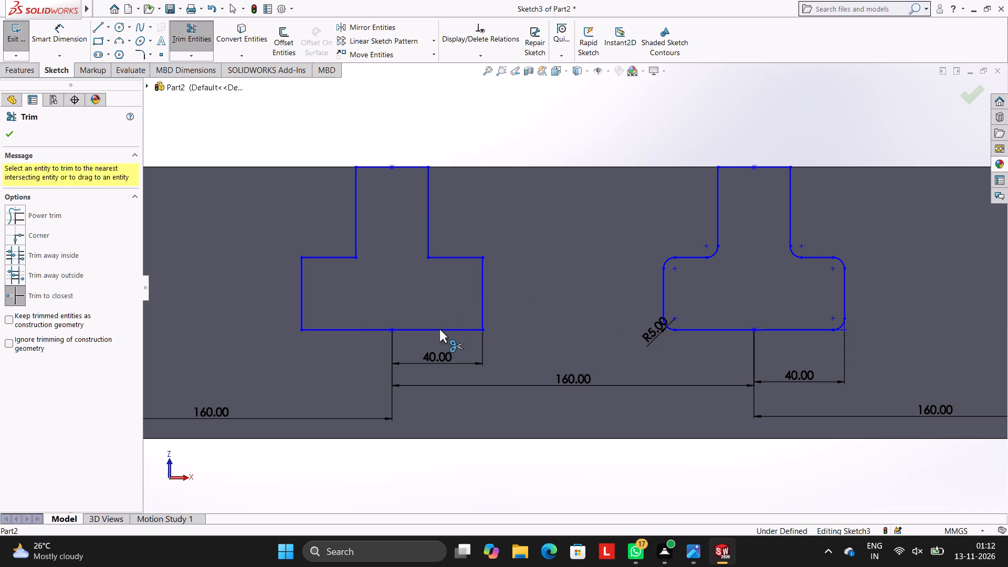
key("Escape")
Apply 5 mm sketch fillets to the fourth slot profile's two right foot corners and both neck-to-foot corners.
left_click(142, 53)
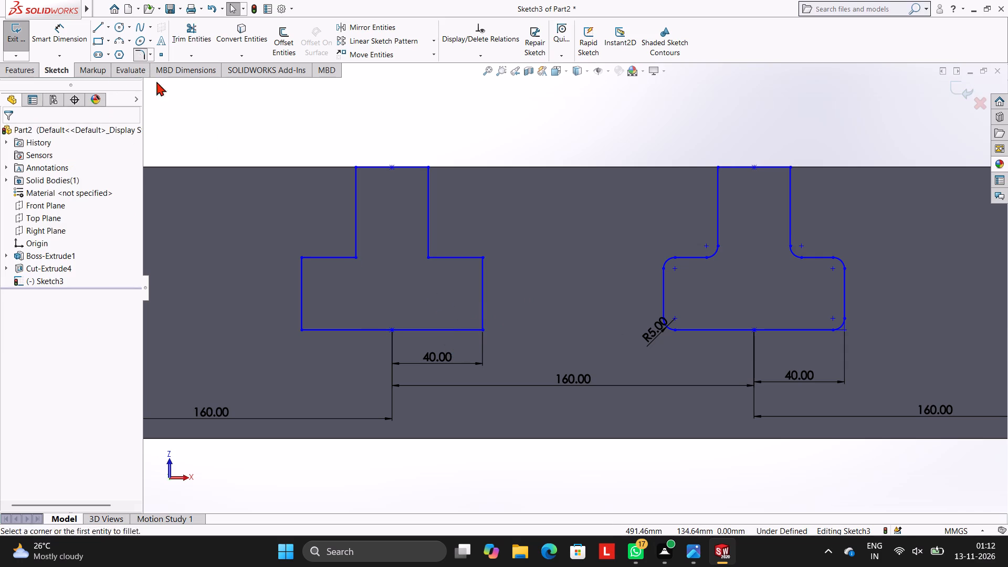
left_click(484, 300)
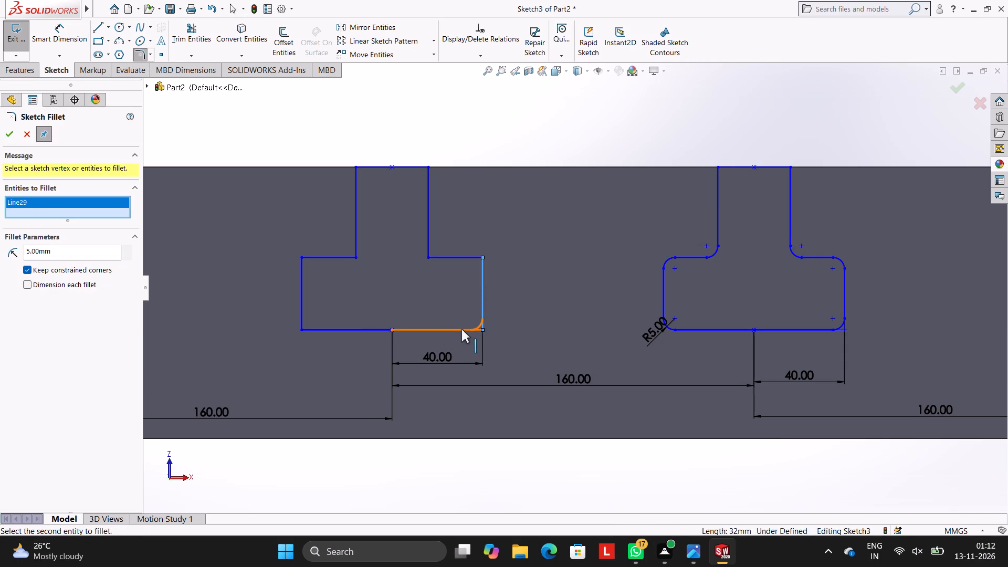
left_click(461, 329)
left_click(459, 253)
left_click(459, 258)
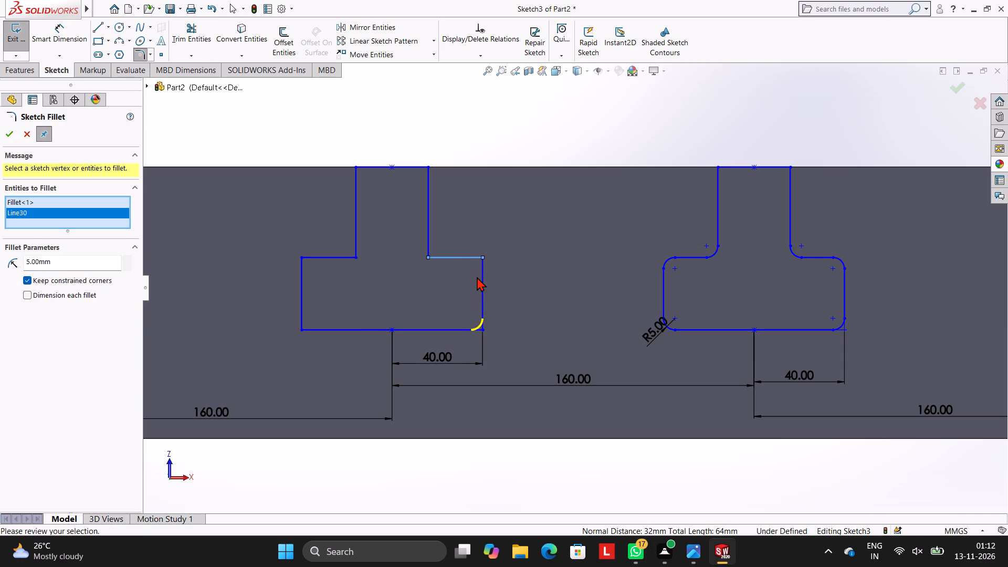
left_click(482, 278)
left_click(429, 229)
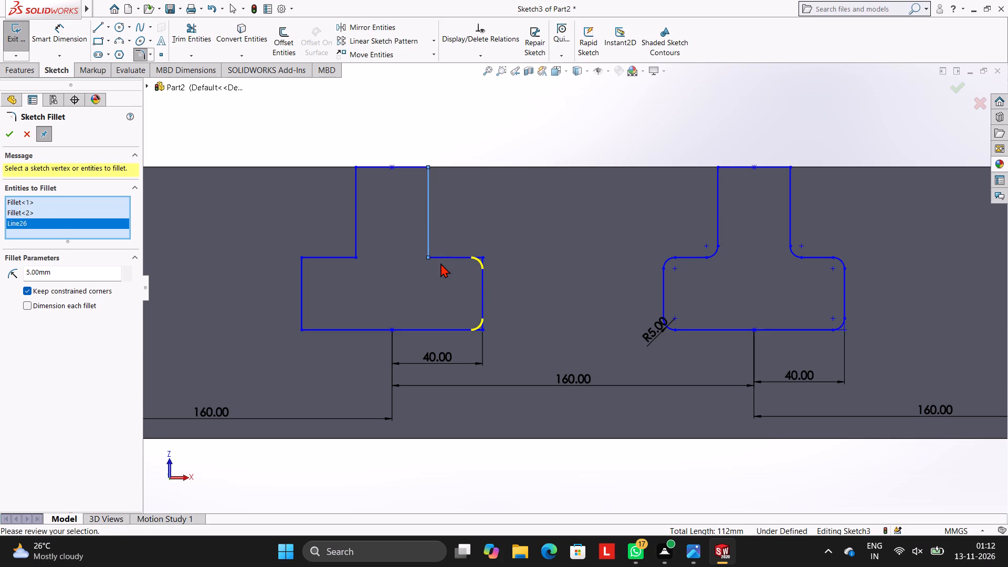
left_click(439, 256)
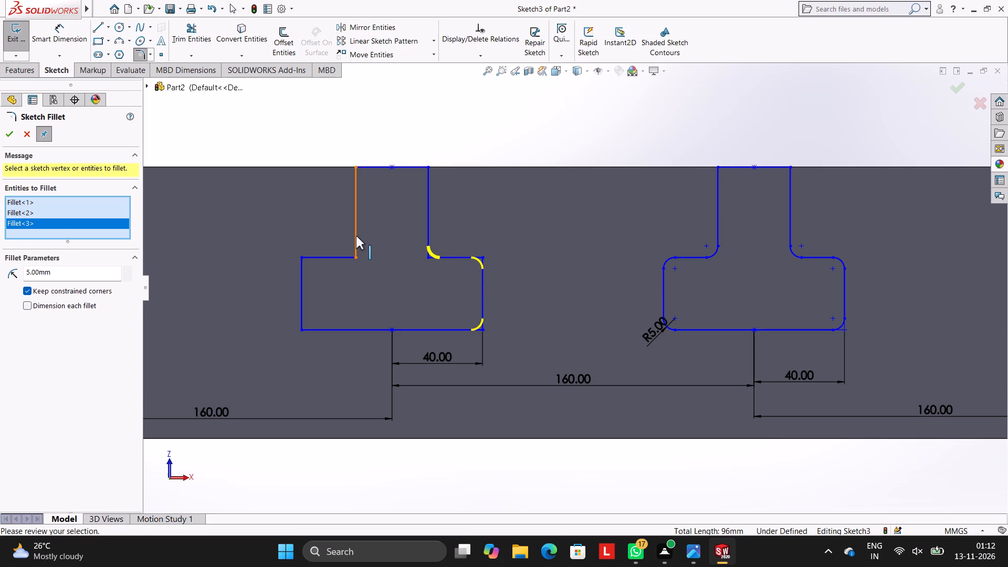
left_click(356, 236)
left_click(340, 256)
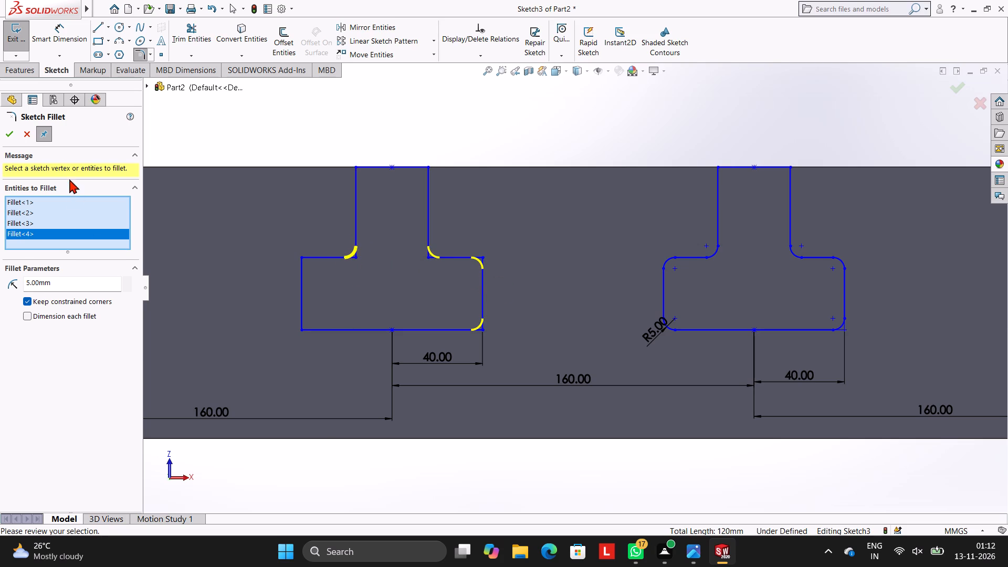
left_click(8, 135)
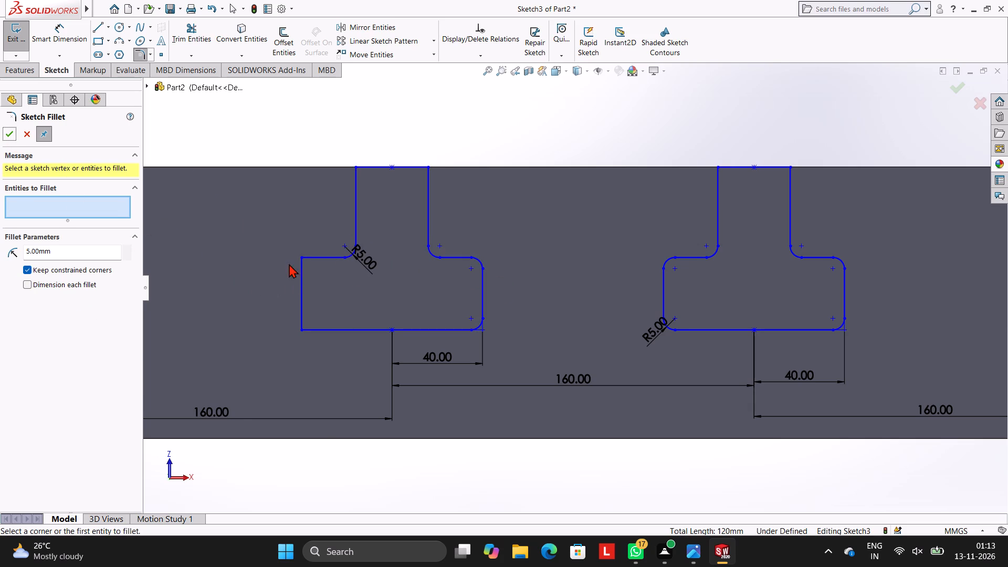
Apply 5 mm sketch fillets to the two left foot corners of the fourth slot's profile.
scroll(295, 241, "down", 2)
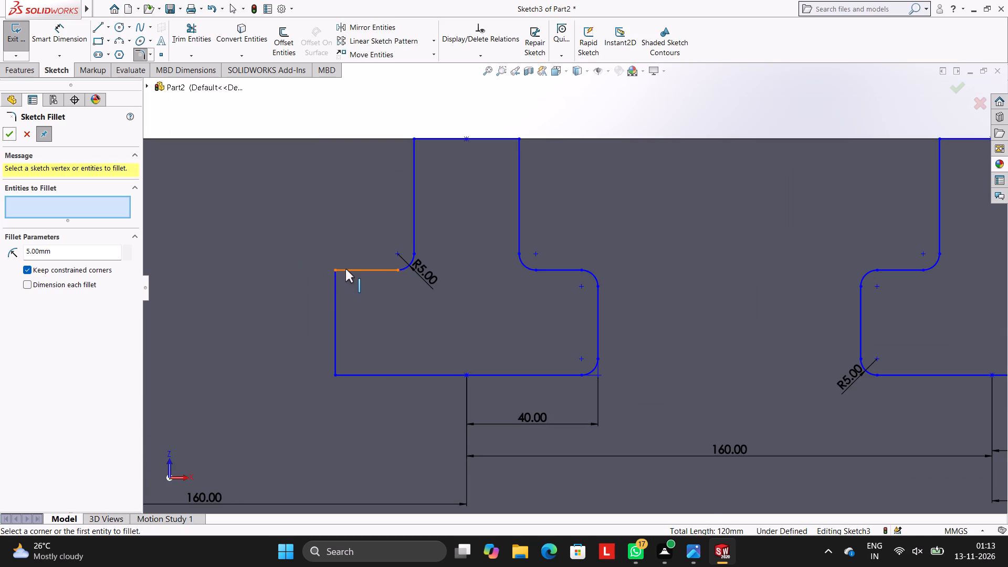
left_click(345, 269)
left_click(334, 292)
left_click(334, 328)
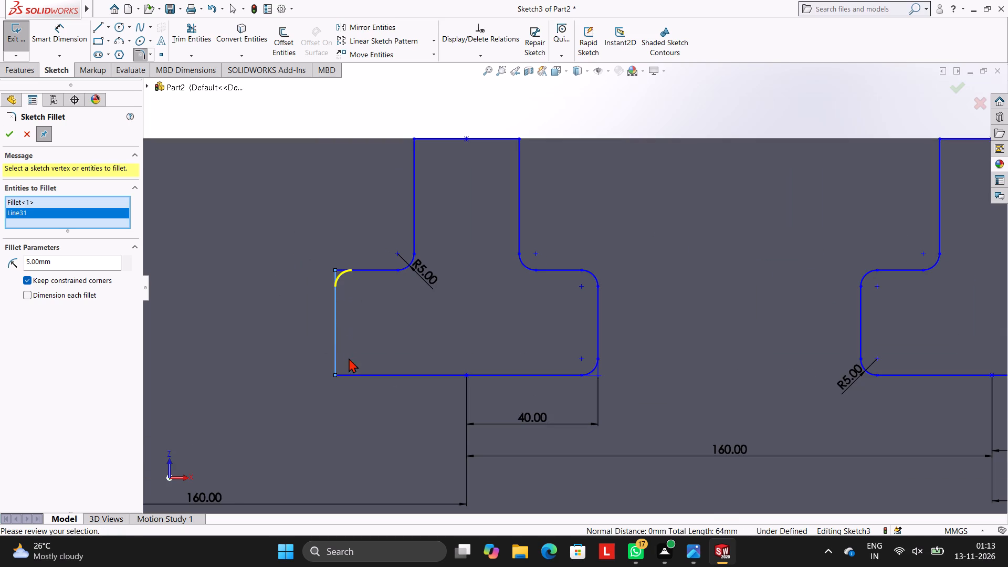
left_click(351, 375)
left_click(9, 134)
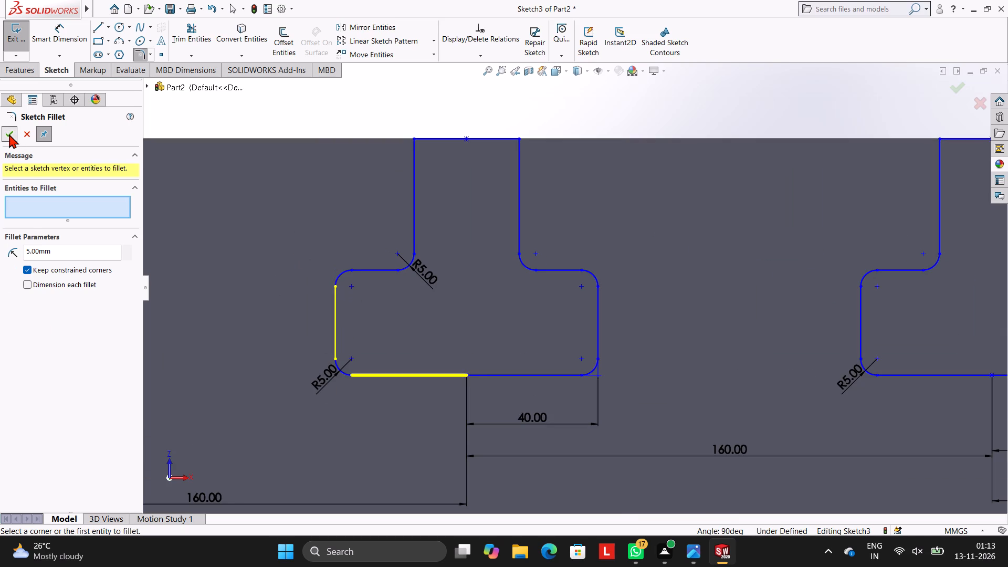
Apply 5 mm sketch fillets to the four foot corners and both neck-to-foot corners of the third slot's profile.
scroll(432, 325, "up", 4)
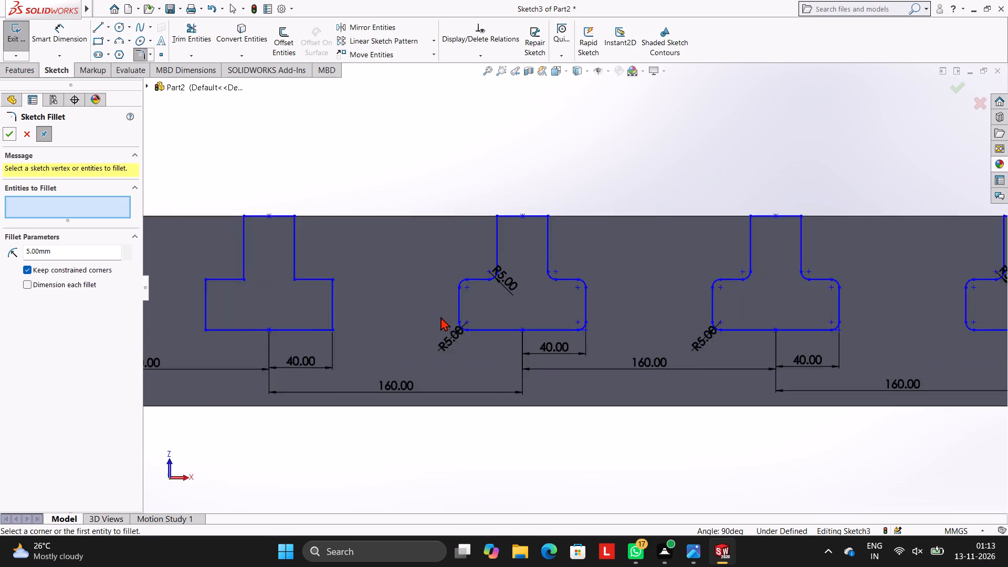
scroll(440, 317, "up", 4)
scroll(445, 286, "down", 1)
scroll(445, 285, "up", 2)
scroll(445, 285, "down", 3)
scroll(503, 318, "down", 3)
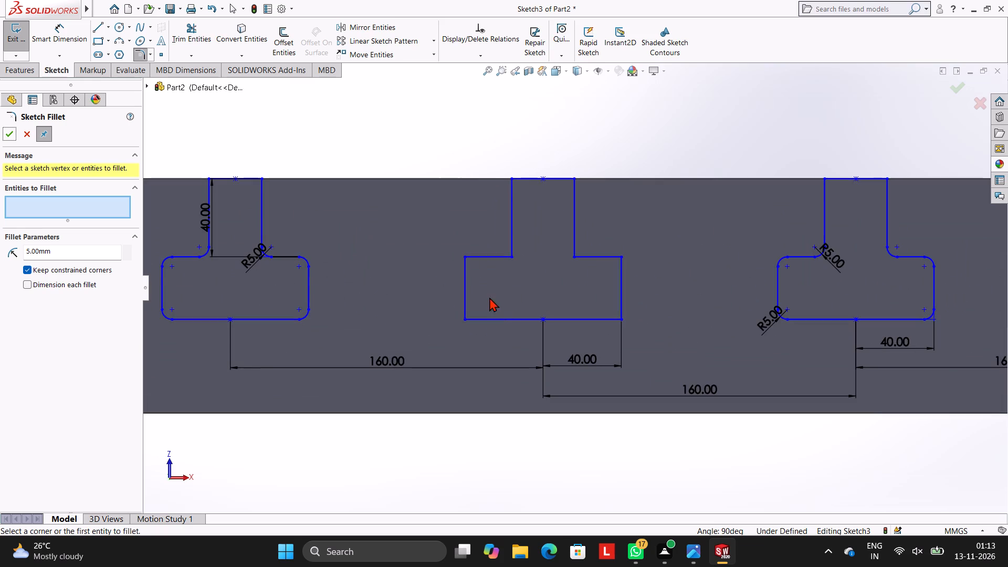
scroll(497, 291, "down", 3)
left_click(536, 206)
left_click(521, 232)
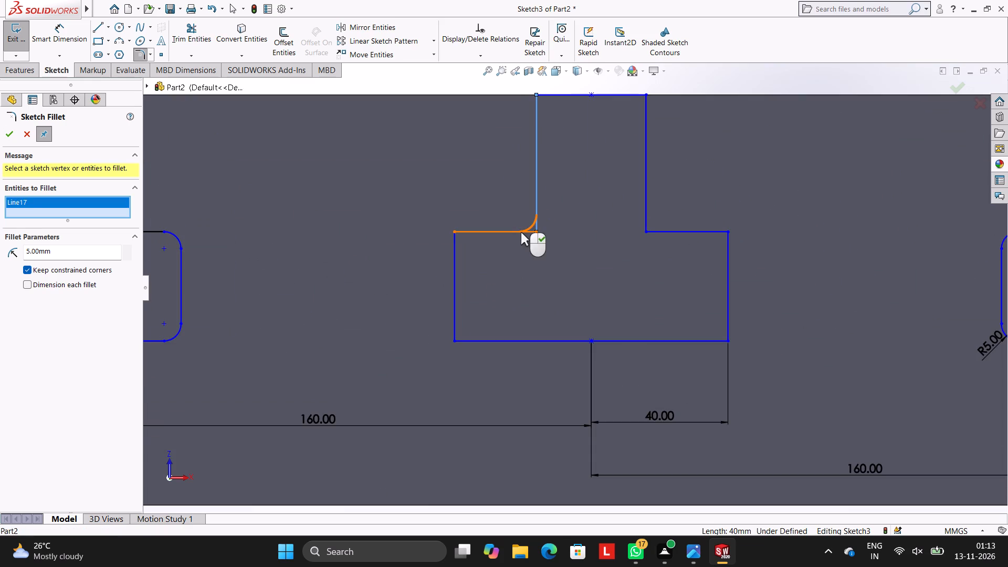
left_click(647, 193)
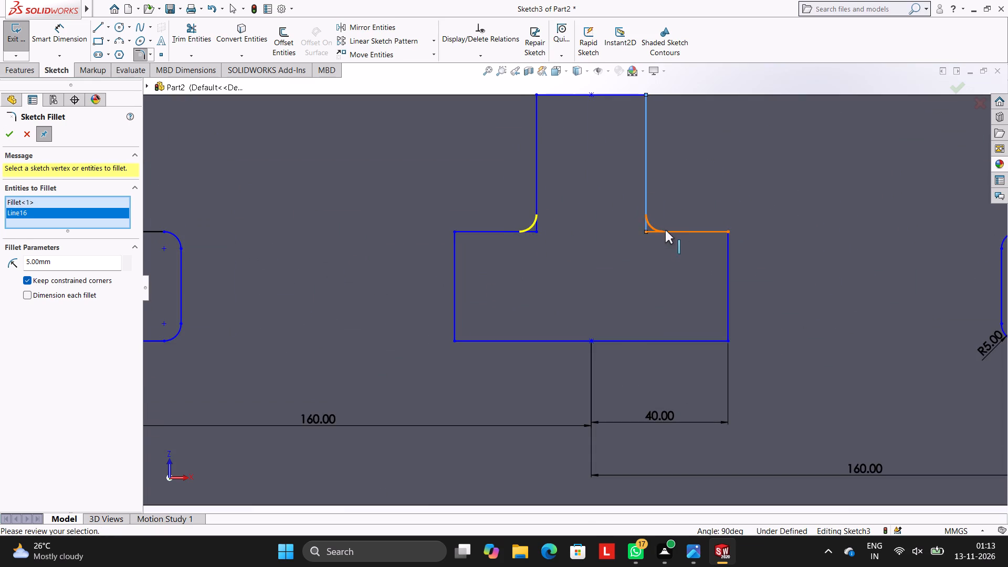
left_click(665, 230)
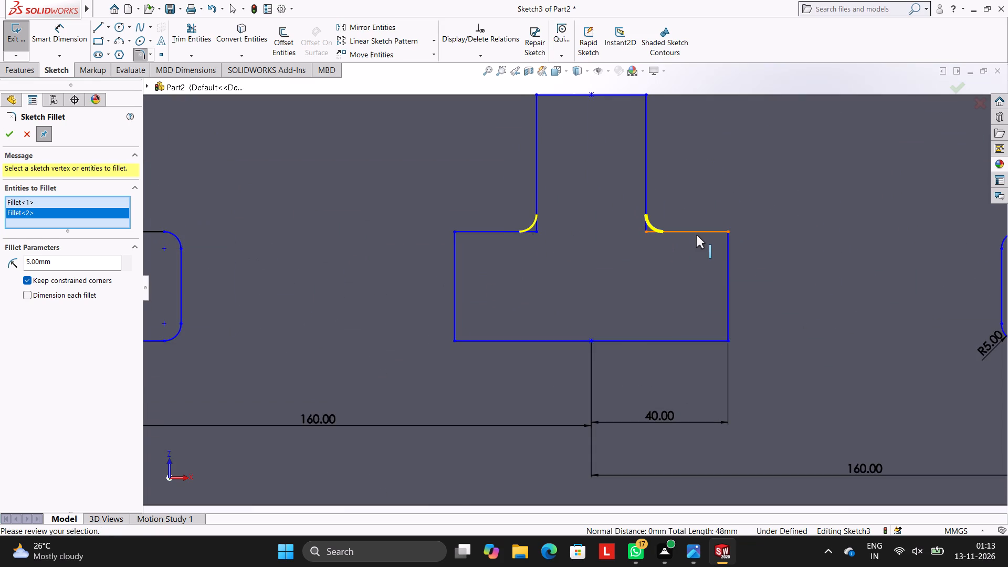
left_click(693, 232)
left_click(726, 256)
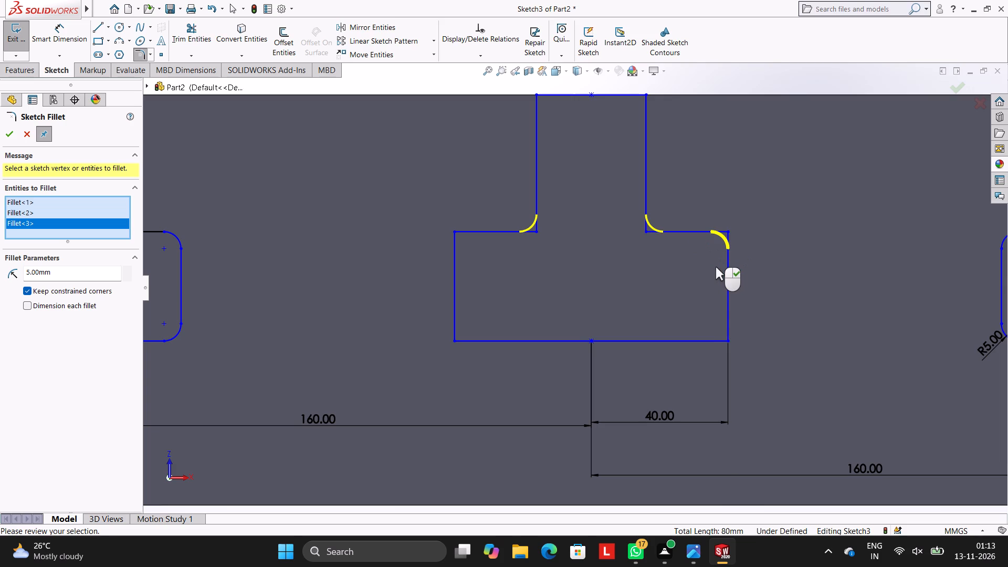
left_click(728, 310)
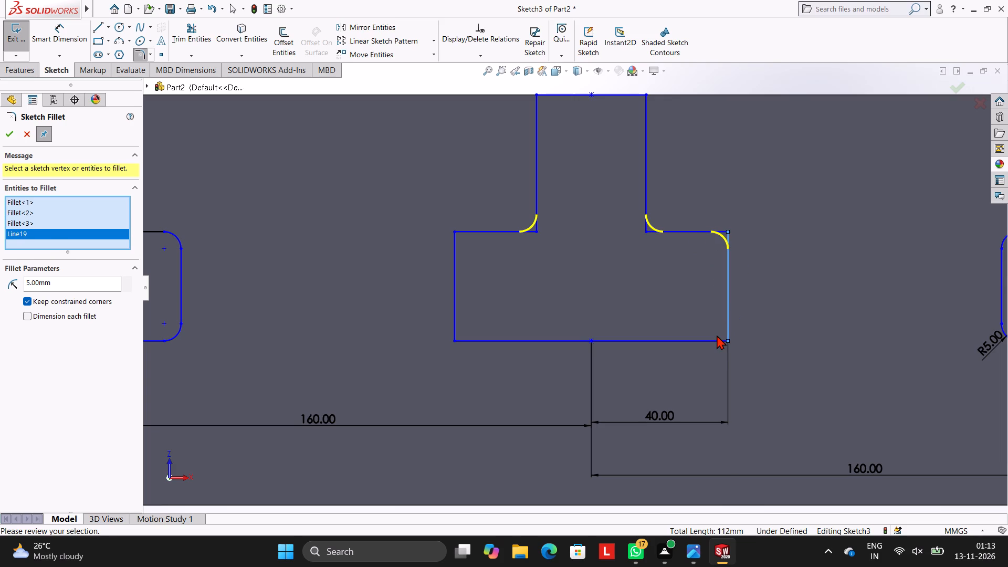
left_click(710, 339)
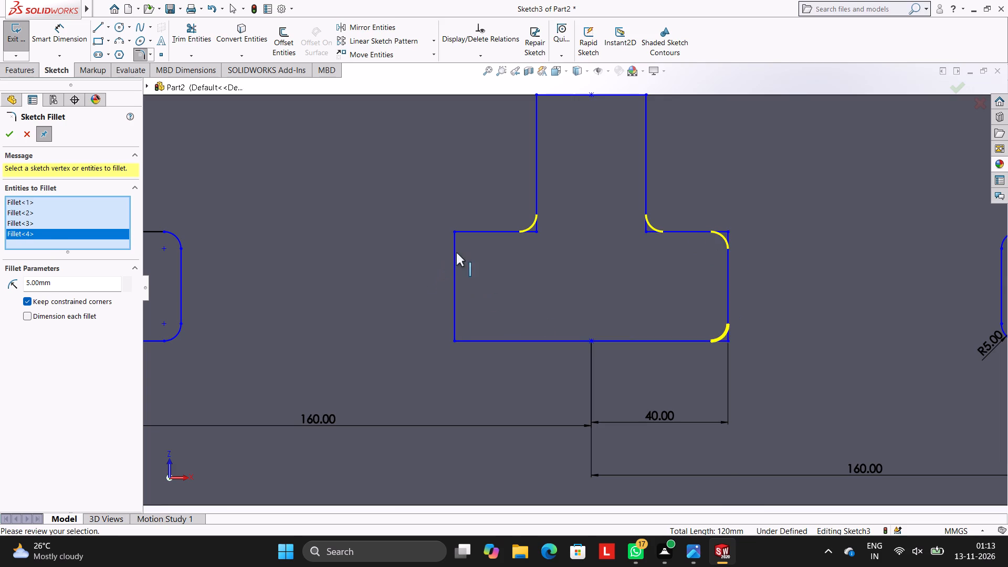
left_click(455, 254)
left_click(468, 234)
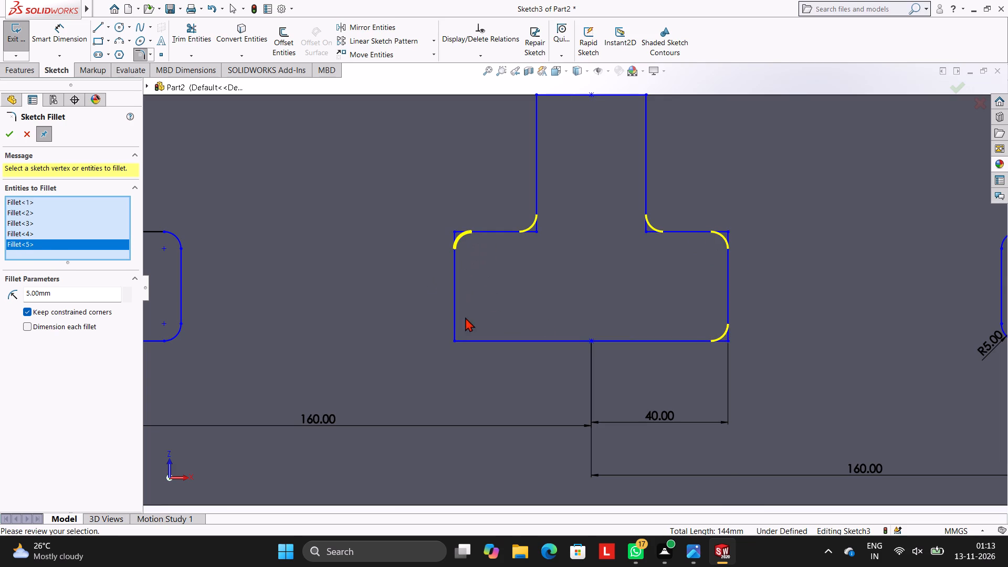
left_click(453, 312)
left_click(478, 339)
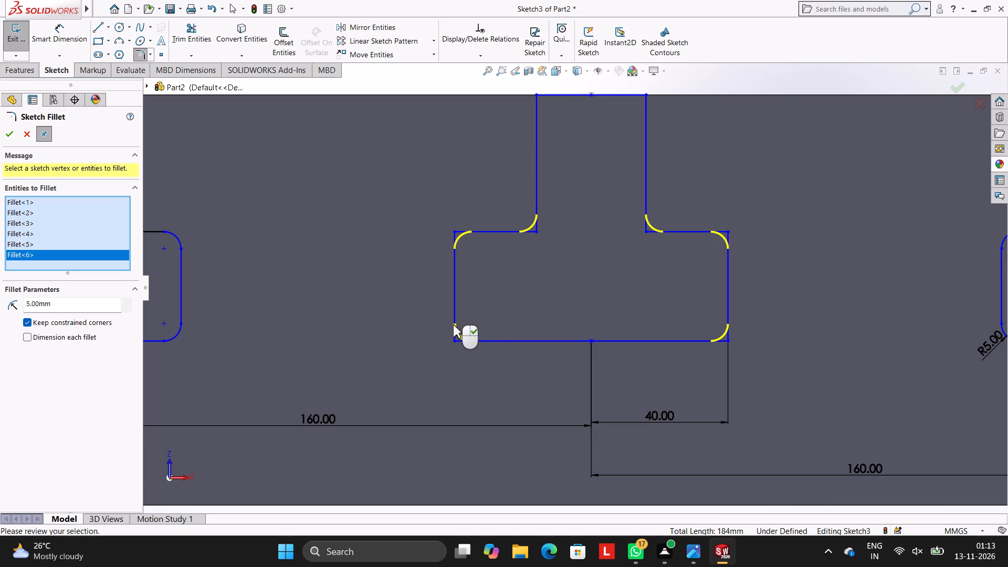
left_click(12, 132)
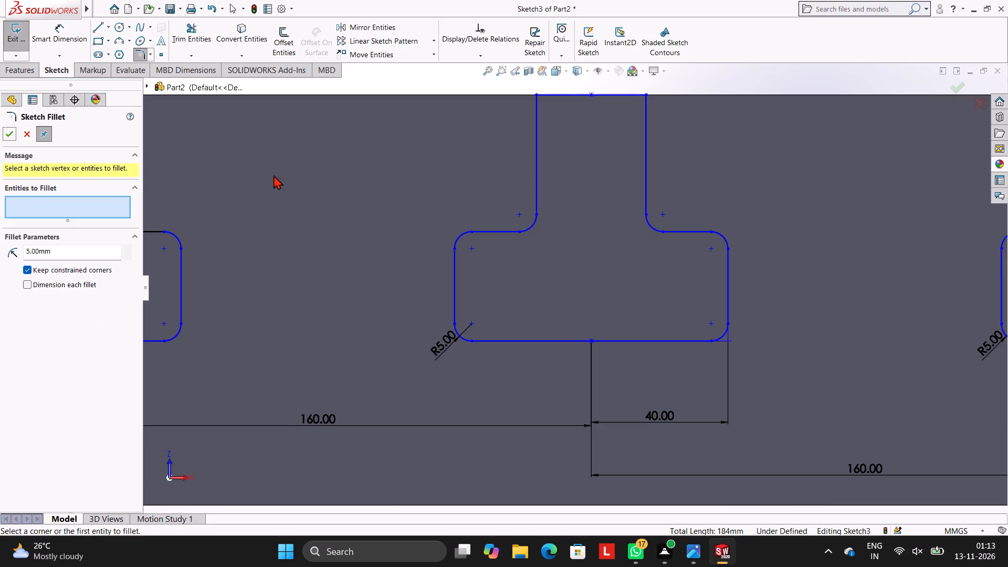
Check the fillets and dimensions of all the sketched slot profiles along the block's front face.
left_click(294, 175)
scroll(433, 250, "up", 4)
scroll(494, 249, "up", 2)
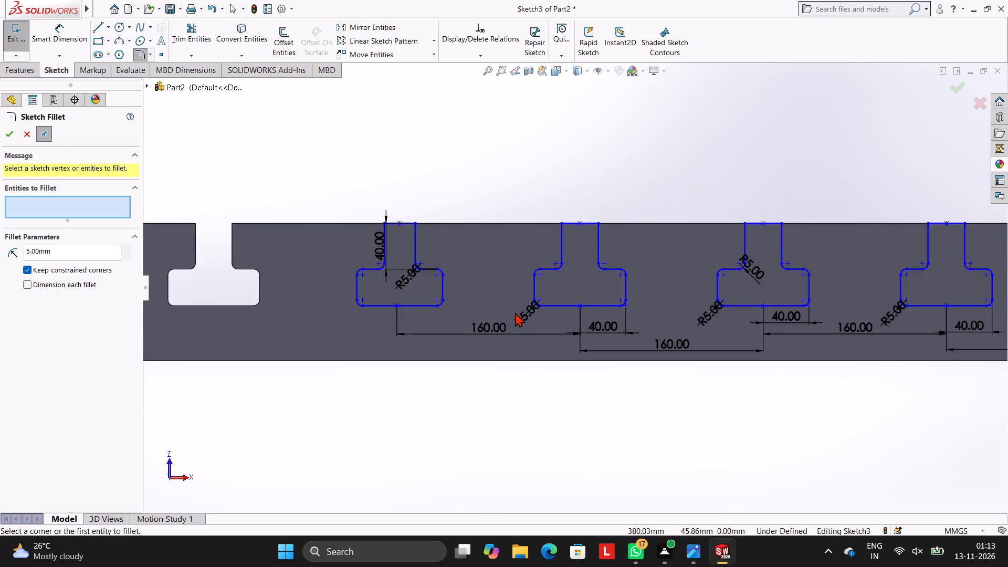
scroll(515, 312, "up", 4)
scroll(567, 312, "up", 1)
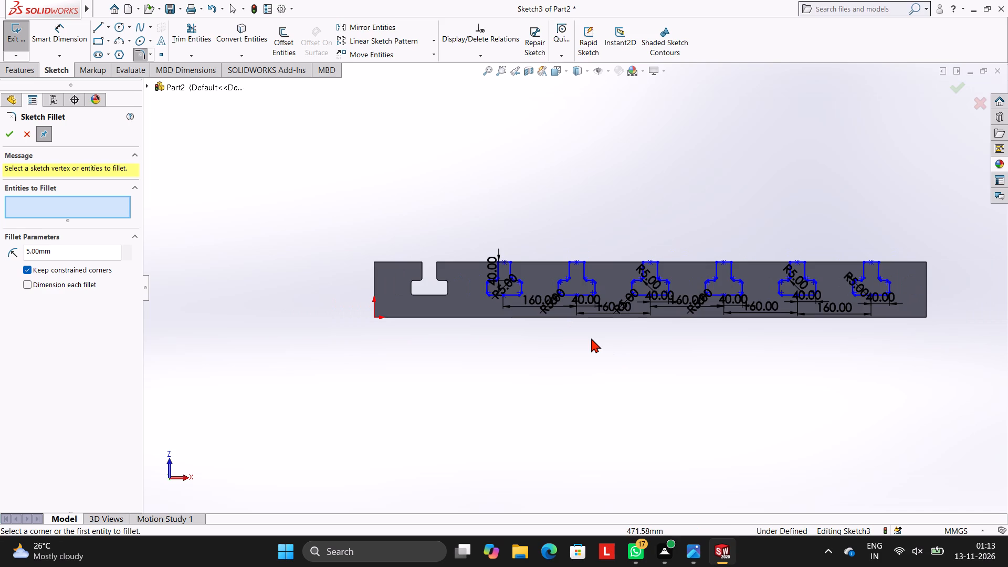
scroll(640, 272, "up", 2)
scroll(640, 272, "down", 5)
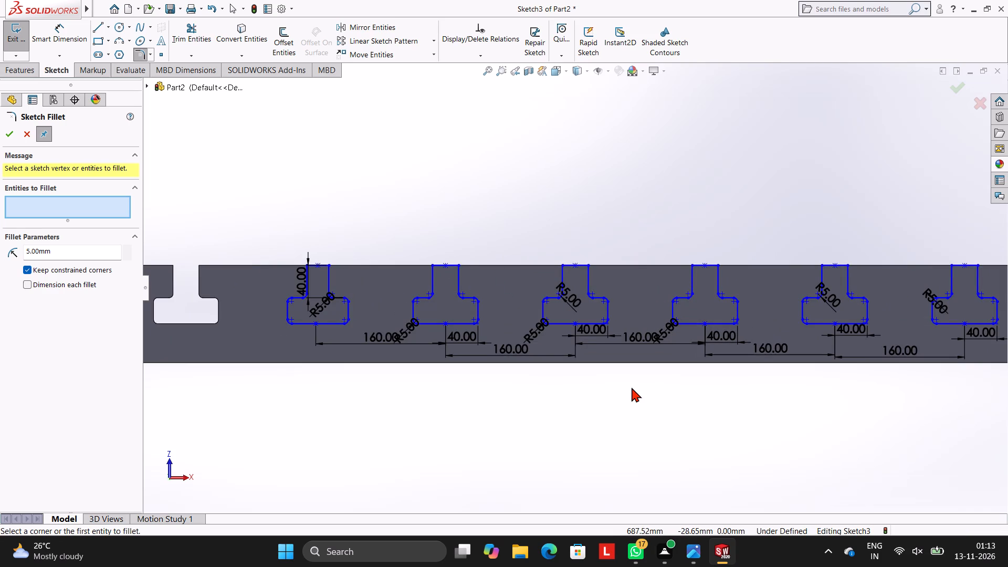
scroll(661, 285, "up", 4)
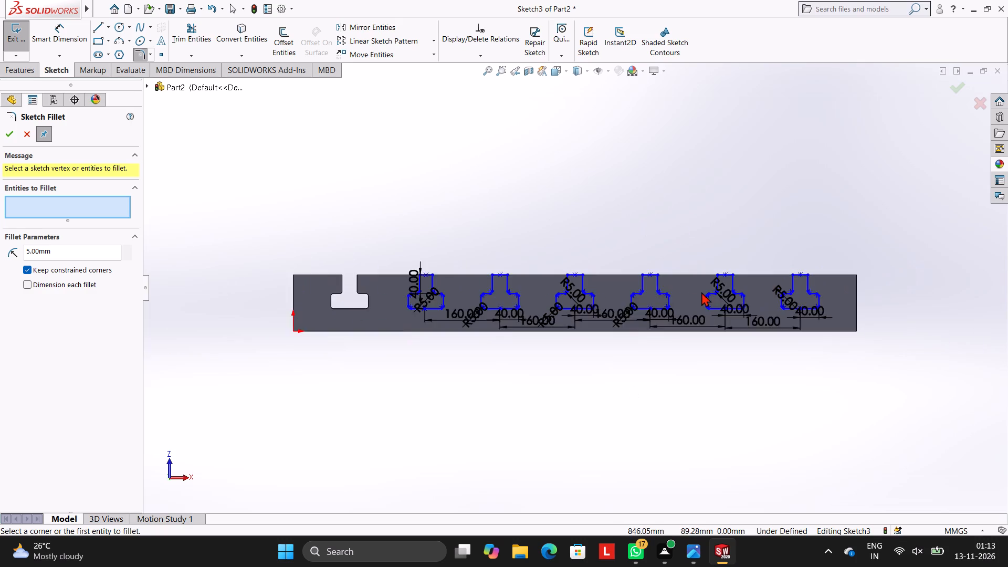
scroll(701, 292, "up", 2)
scroll(701, 292, "down", 3)
Dimension the second slot's neck width between its two vertical side lines.
left_click(68, 38)
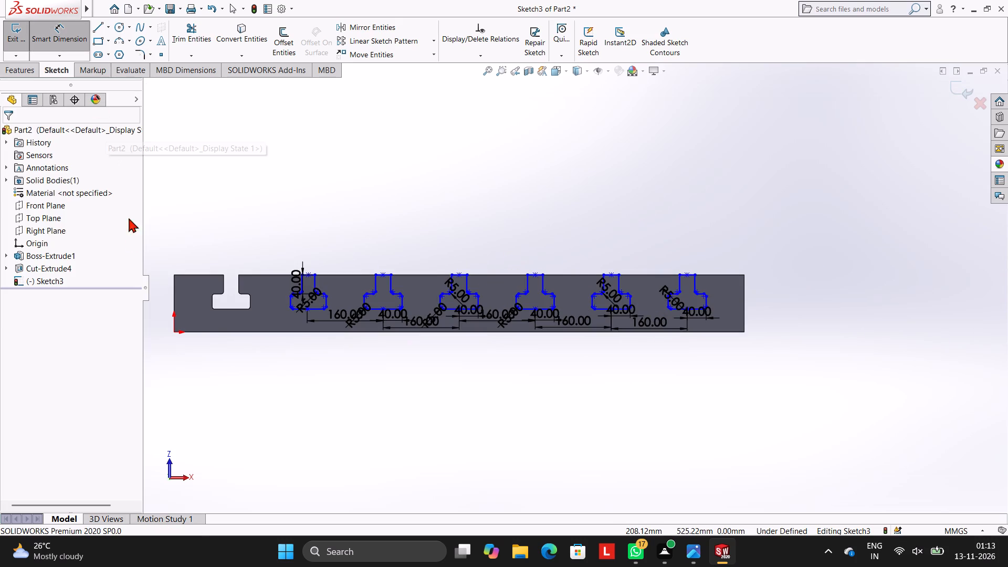
scroll(216, 342, "down", 4)
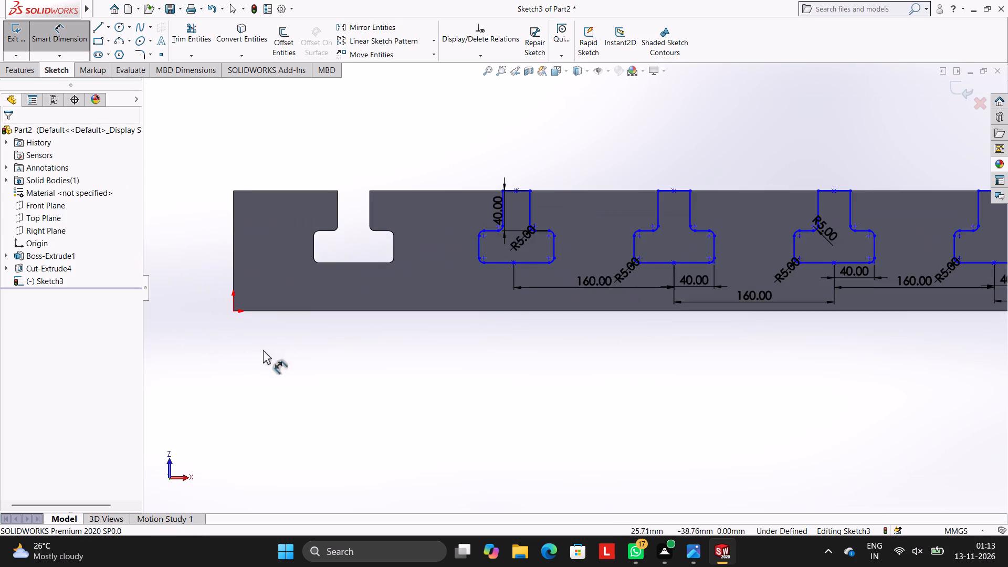
scroll(586, 253, "up", 3)
scroll(586, 253, "down", 6)
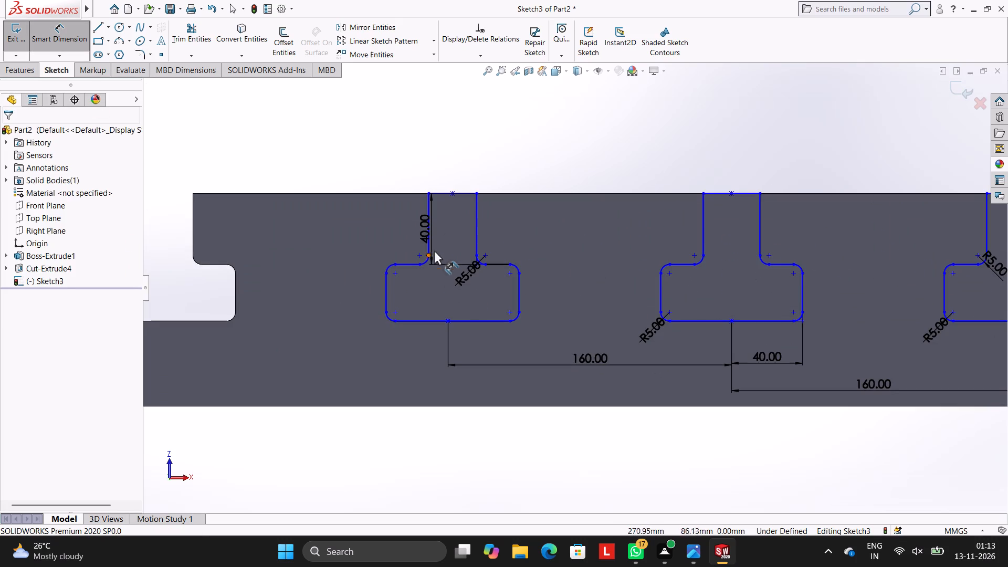
scroll(438, 232, "down", 5)
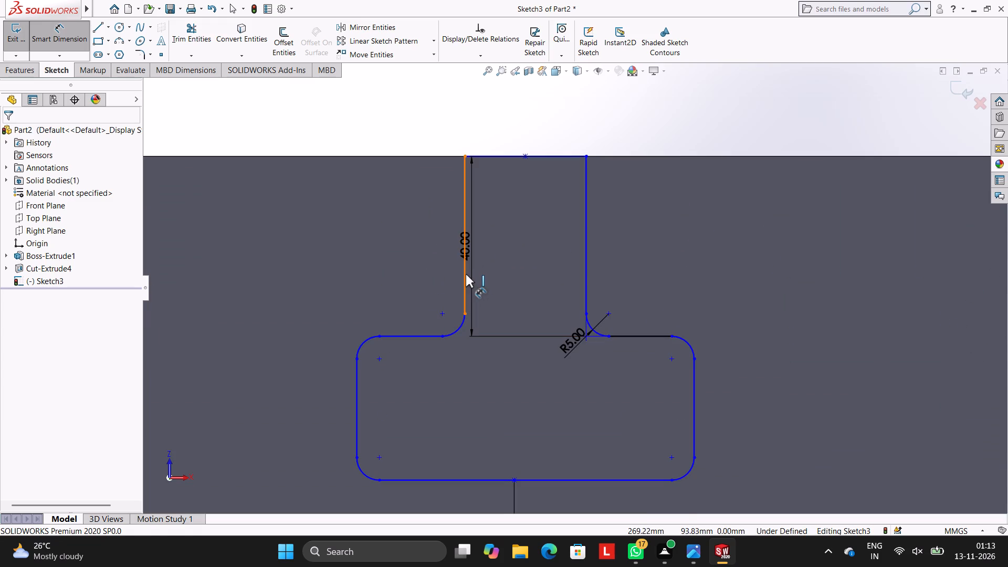
left_click(466, 274)
left_click(587, 252)
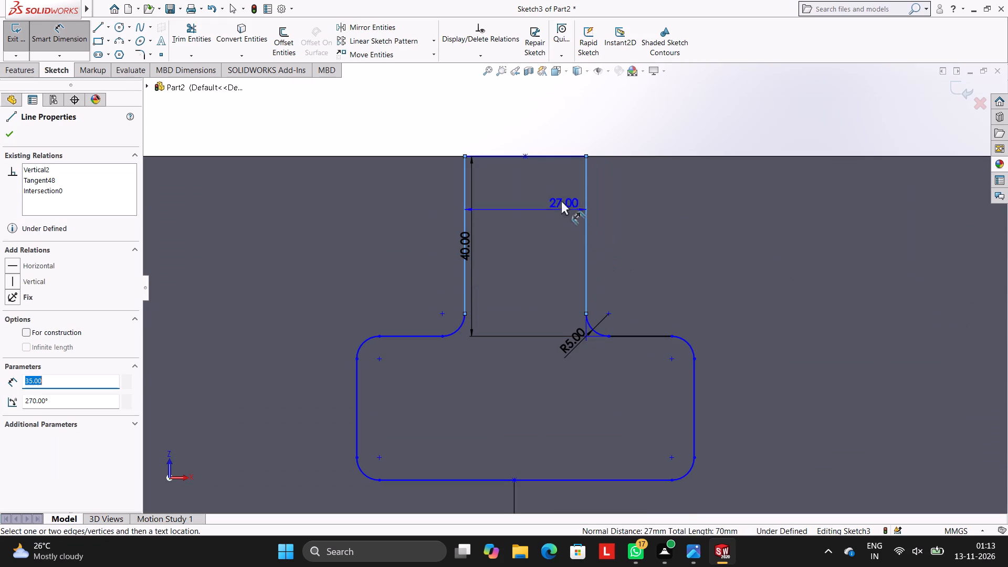
left_click(539, 250)
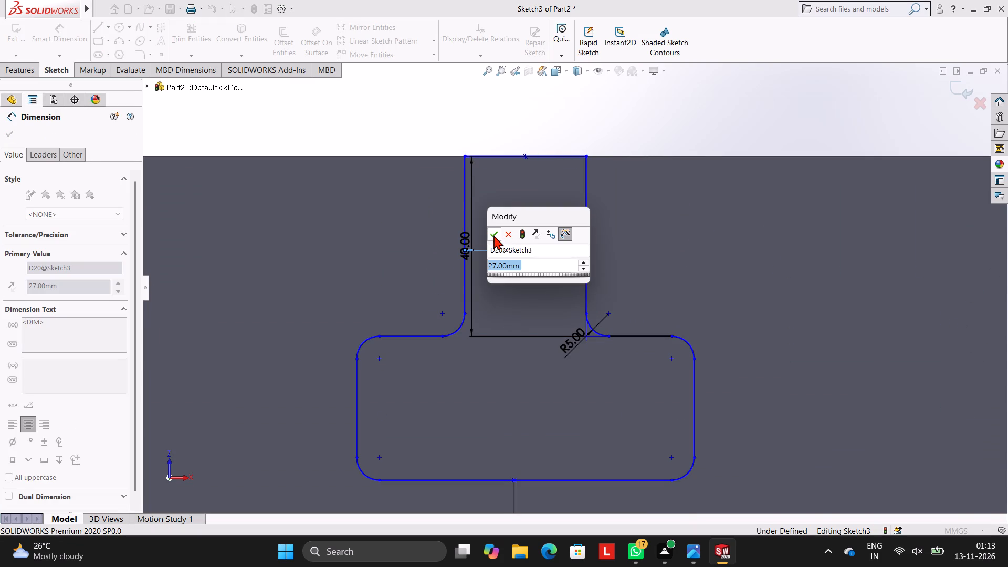
left_click(493, 235)
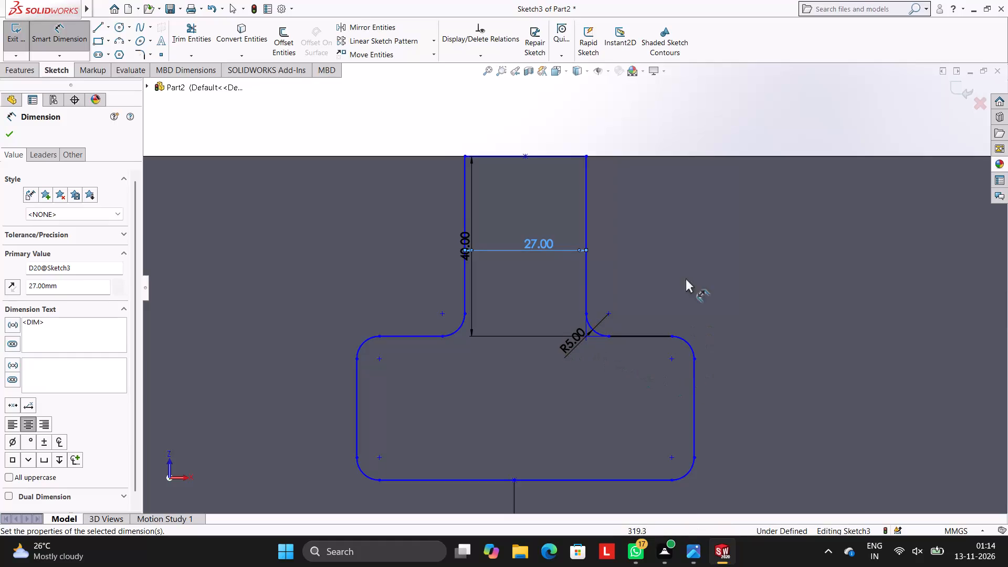
left_click(625, 231)
Dimension the second slot's overall depth from its top line to the bottom line of its foot.
scroll(646, 264, "up", 3)
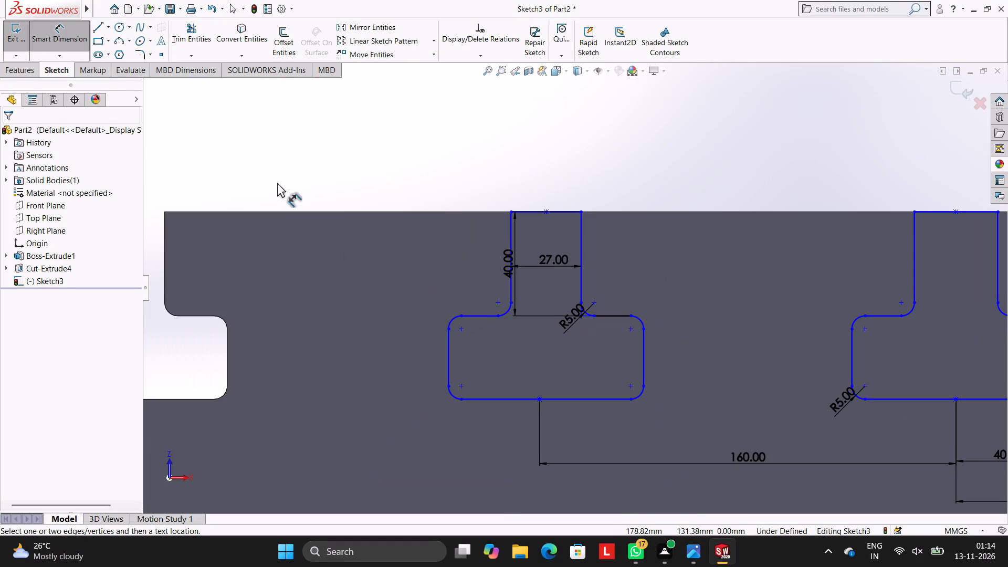
scroll(339, 240, "down", 3)
scroll(693, 324, "up", 1)
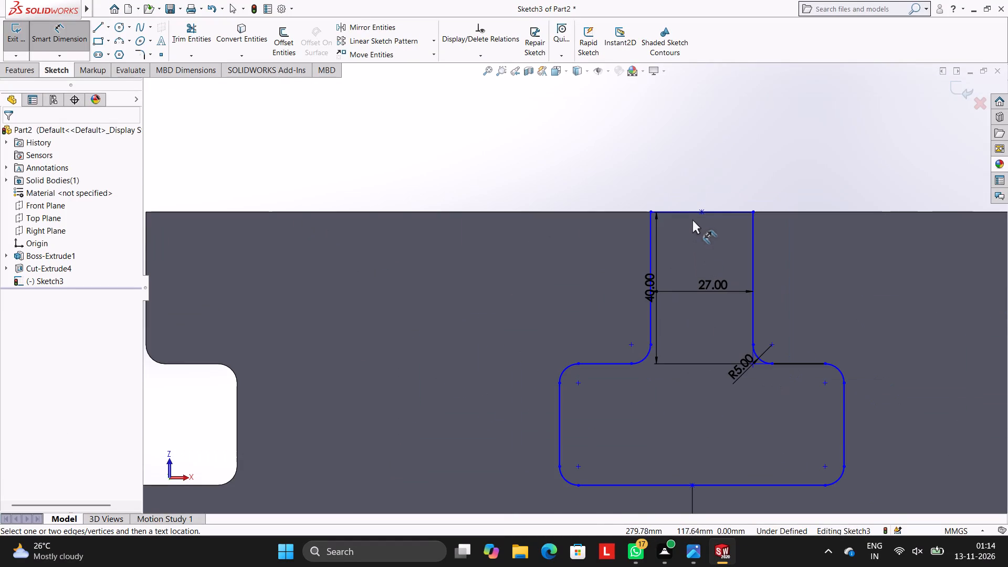
left_click(691, 213)
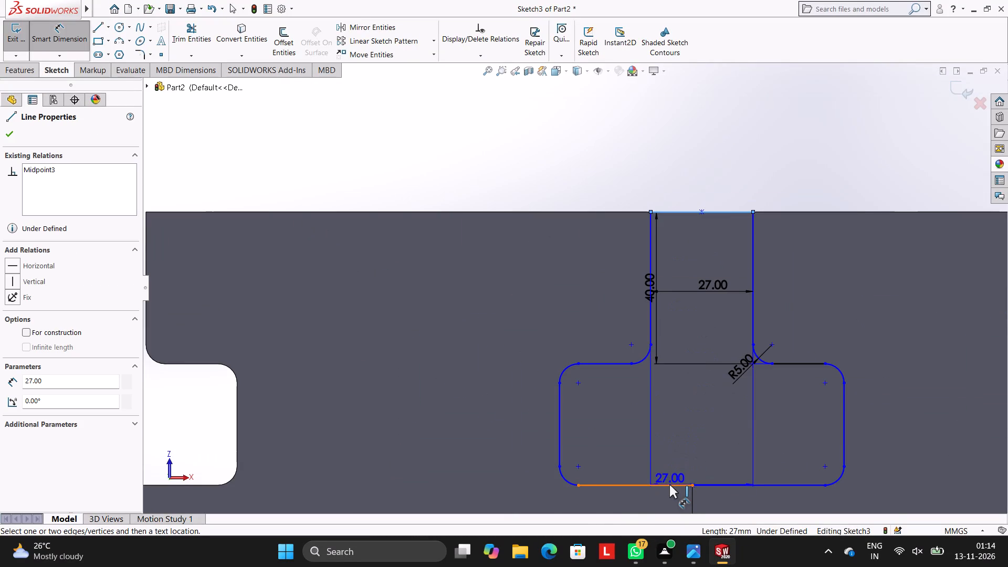
left_click_drag(669, 485, 661, 479)
left_click(496, 360)
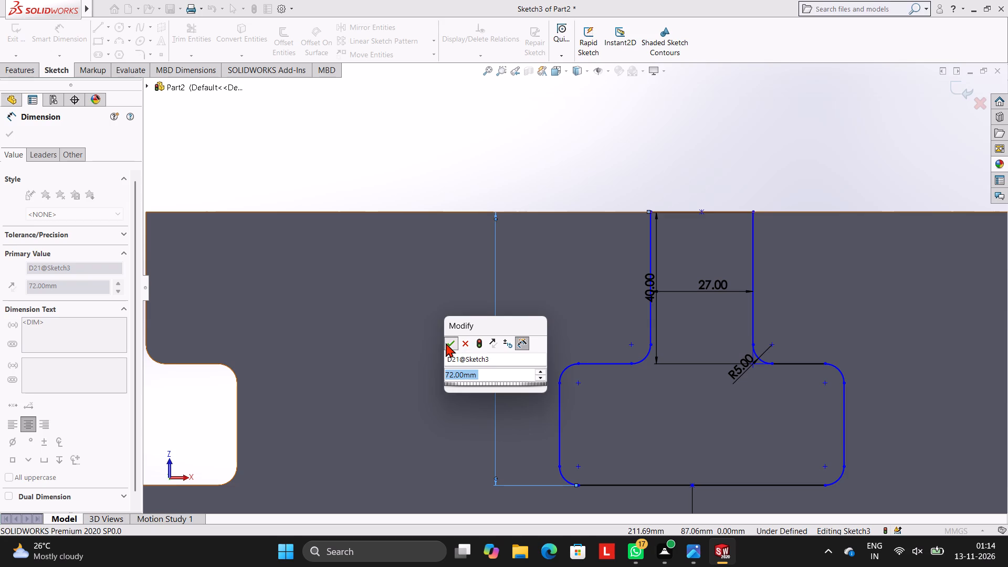
left_click(446, 343)
left_click(398, 304)
Dimension the width of the second slot's foot between its two vertical side lines.
scroll(790, 435, "up", 2)
scroll(790, 426, "down", 2)
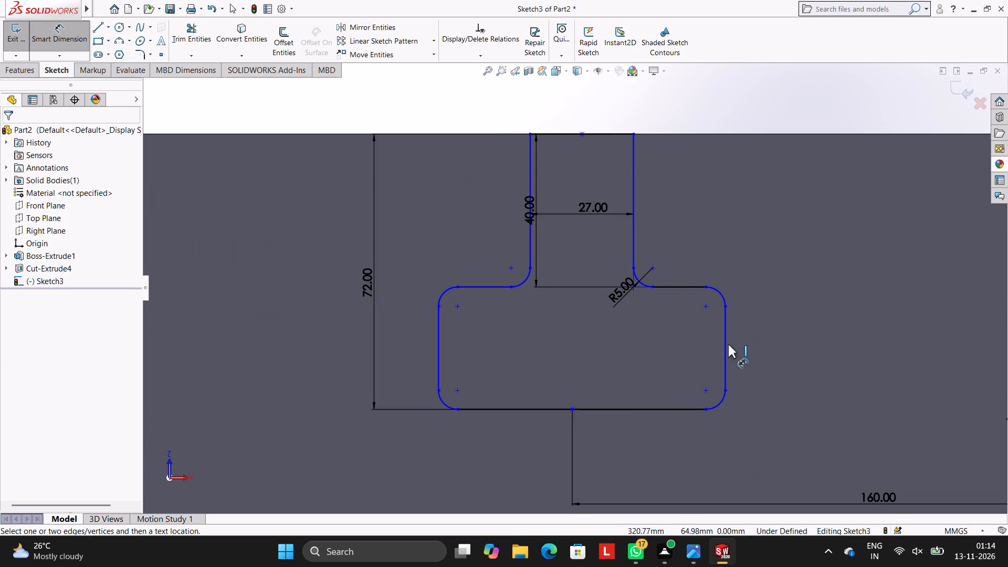
left_click(724, 344)
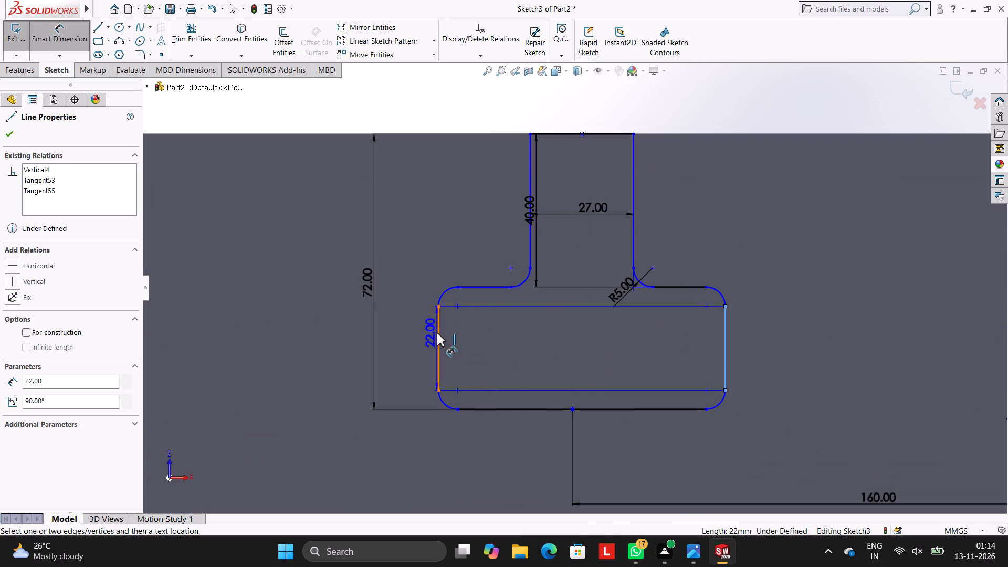
left_click(437, 333)
left_click(584, 345)
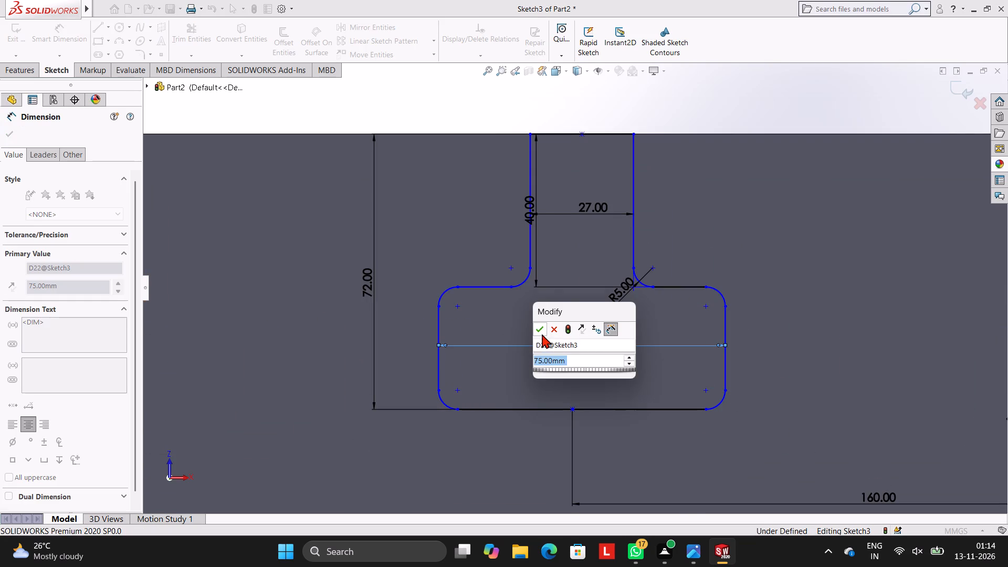
left_click(541, 330)
left_click(541, 326)
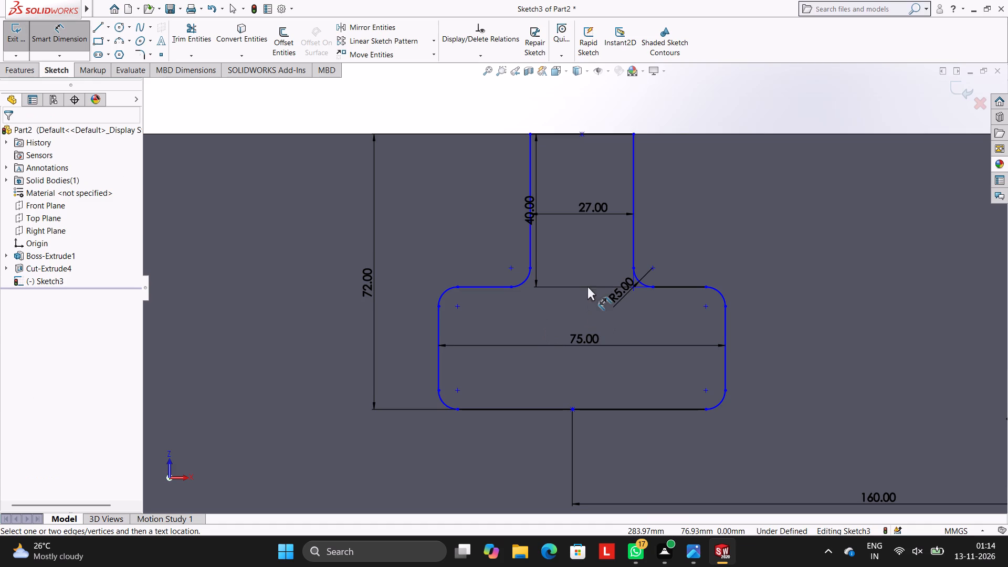
Dimension the horizontal offset between the left neck line and the left foot side of the second slot.
left_click(529, 238)
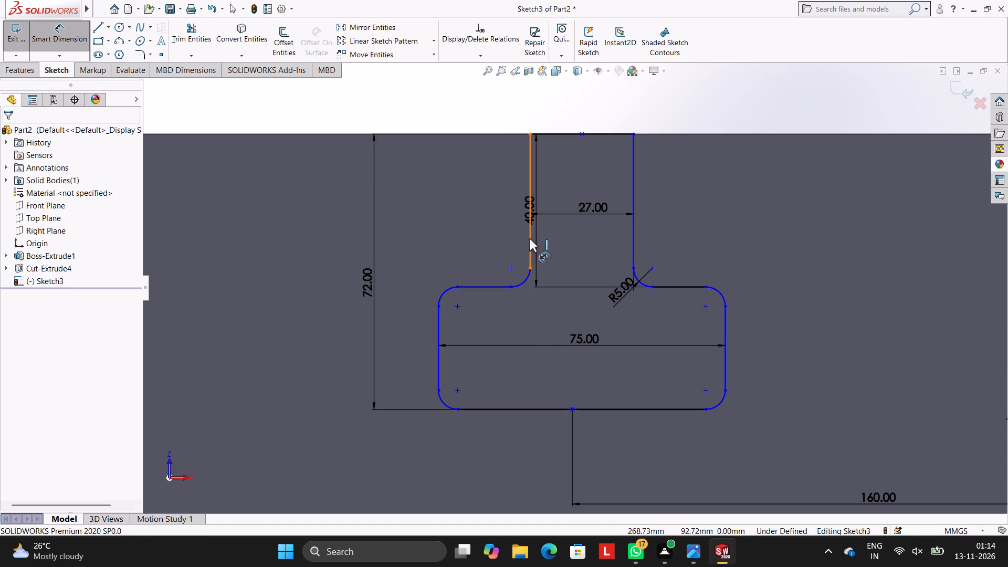
left_click(436, 331)
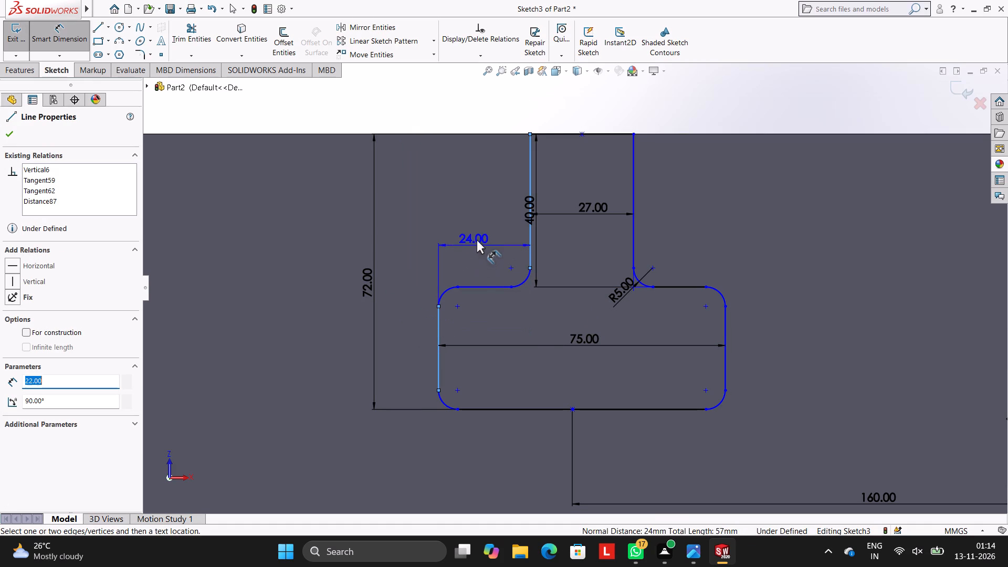
left_click(480, 223)
left_click(428, 210)
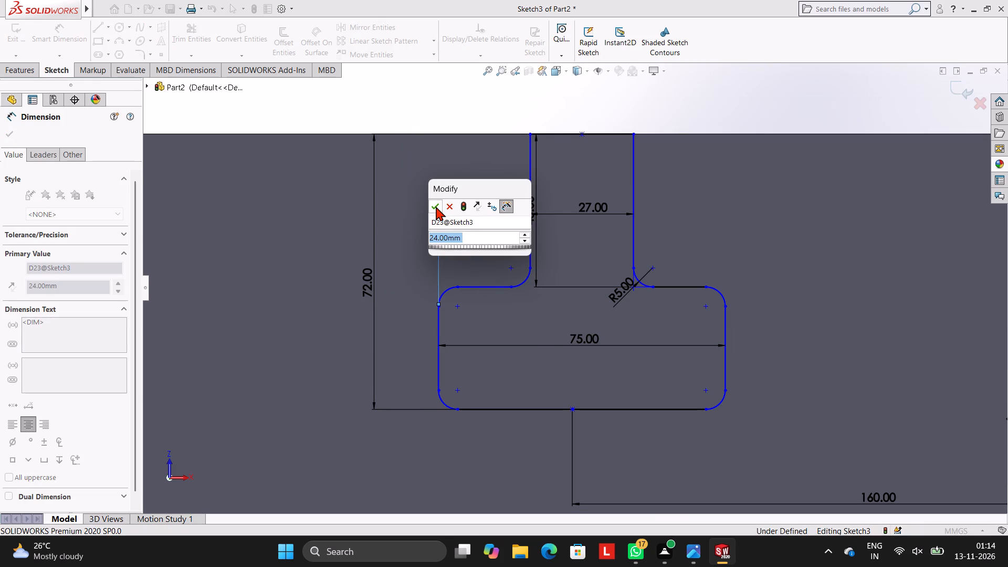
left_click(436, 206)
left_click(417, 191)
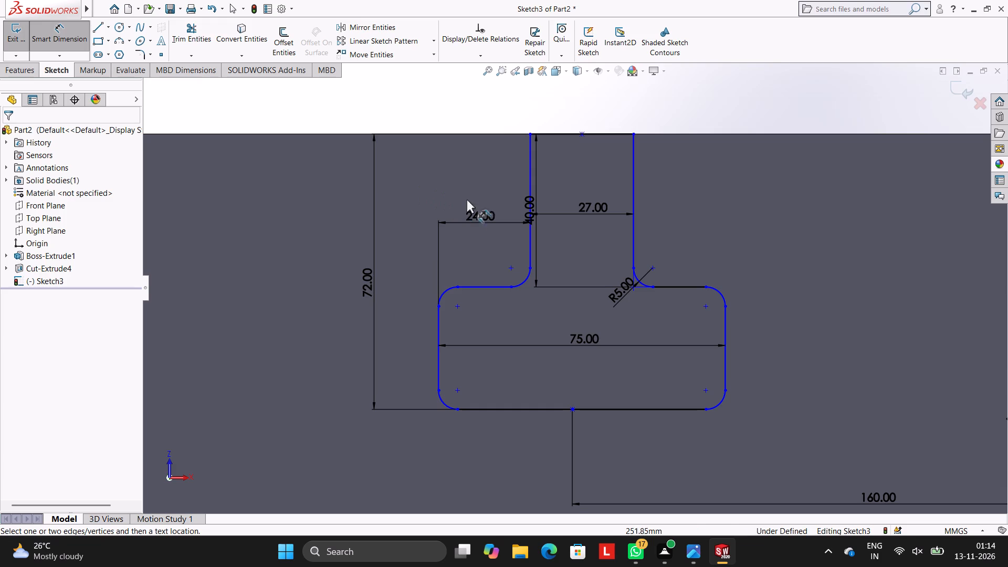
Examine the second slot's profile and its right neck-to-foot fillet for missing dimensions.
scroll(516, 233, "up", 1)
scroll(585, 249, "up", 2)
scroll(585, 249, "down", 2)
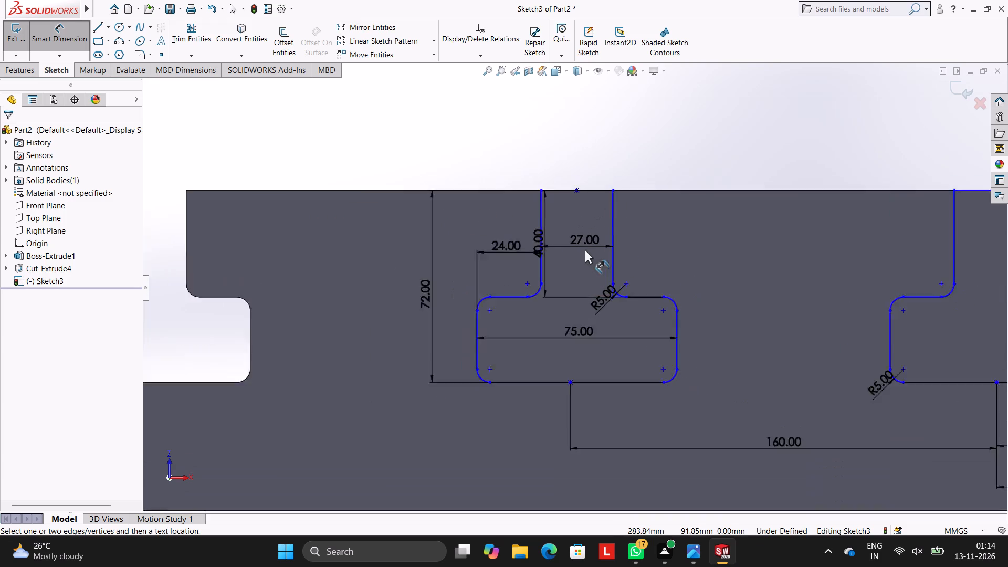
scroll(585, 249, "down", 1)
scroll(591, 290, "up", 1)
scroll(591, 290, "down", 2)
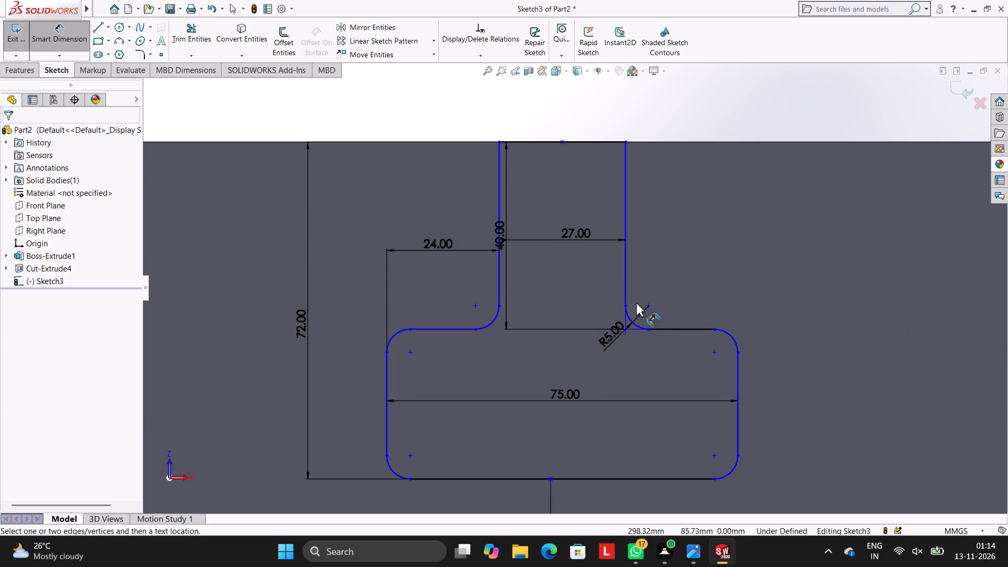
scroll(644, 304, "down", 2)
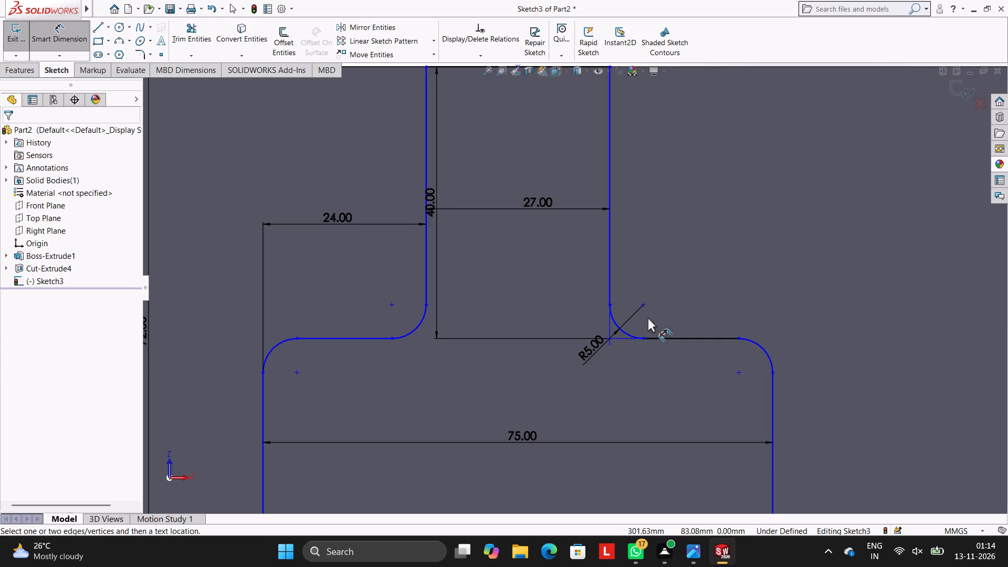
scroll(628, 225, "up", 4)
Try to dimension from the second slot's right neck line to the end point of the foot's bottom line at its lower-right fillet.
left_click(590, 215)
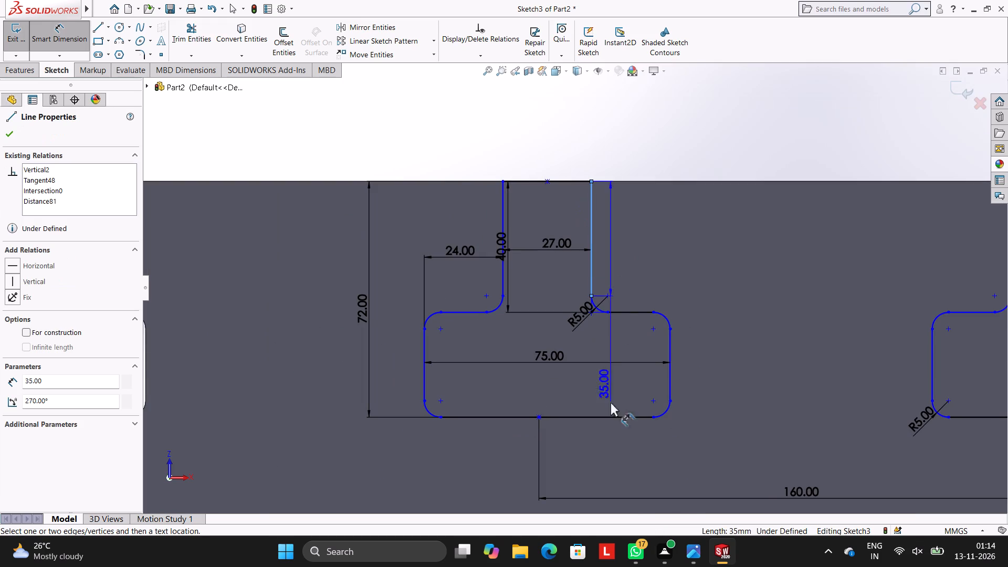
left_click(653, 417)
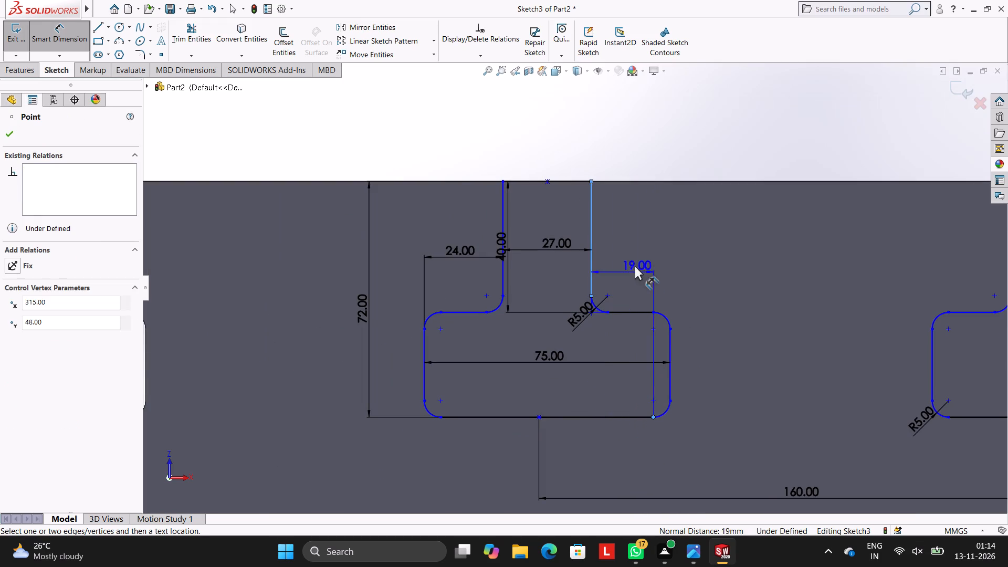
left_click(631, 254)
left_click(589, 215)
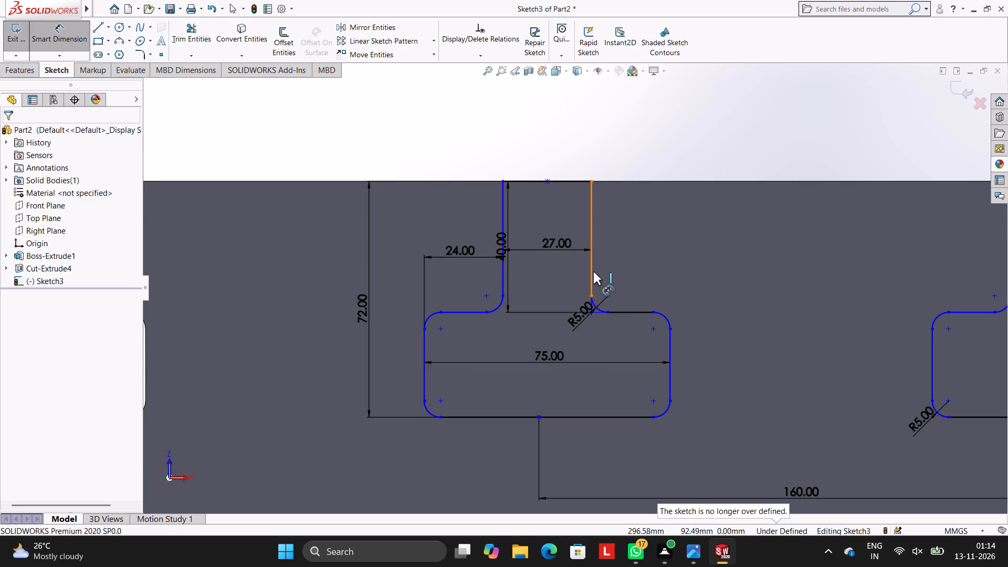
Dimension the horizontal distance from the second slot's right neck line to the left foot side of the third slot.
left_click(593, 271)
left_click(931, 357)
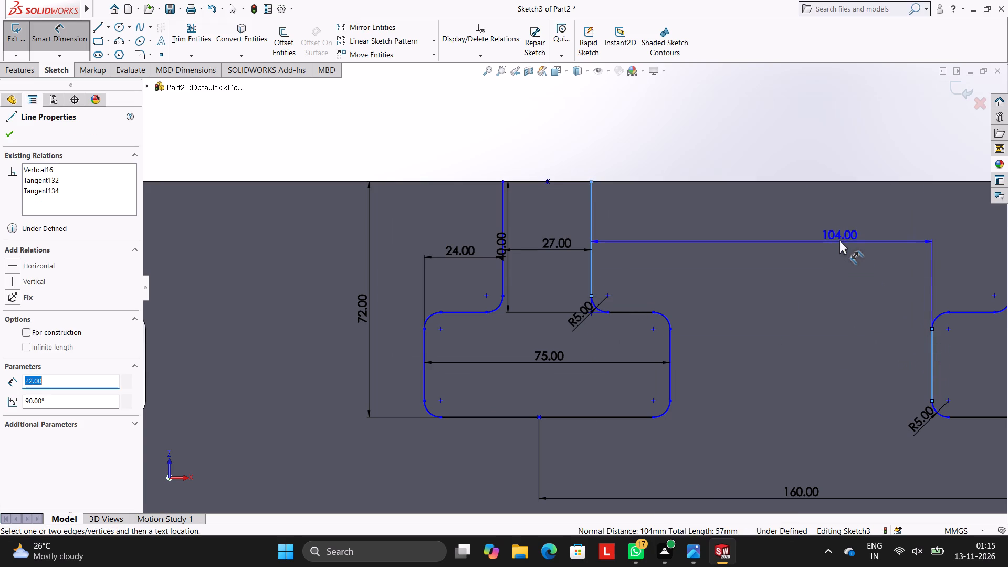
left_click(839, 238)
left_click(791, 219)
left_click(787, 282)
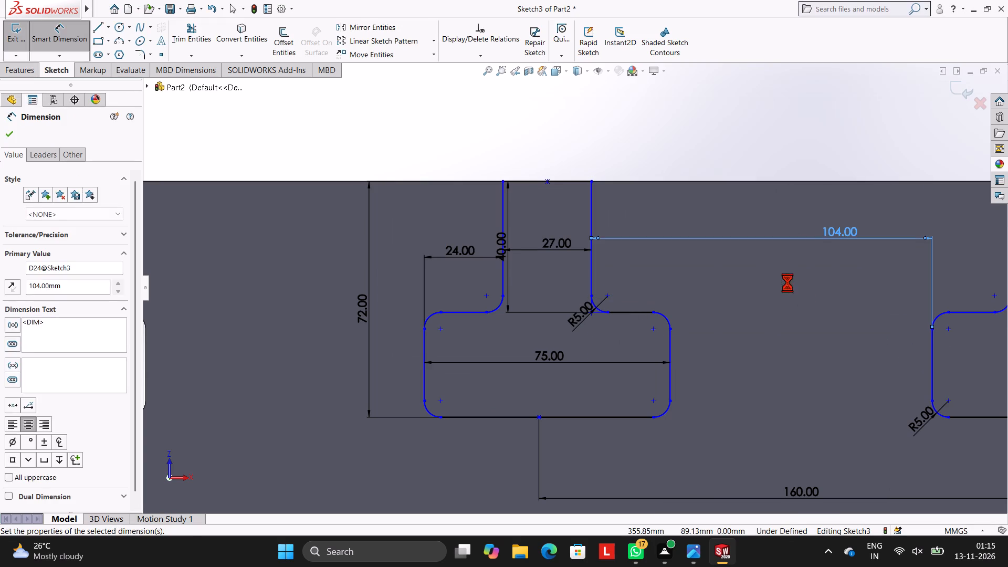
Dimension the horizontal offset between the third slot's left neck line and left foot side, placing it above the block.
scroll(859, 316, "up", 3)
scroll(807, 304, "up", 1)
scroll(800, 303, "down", 1)
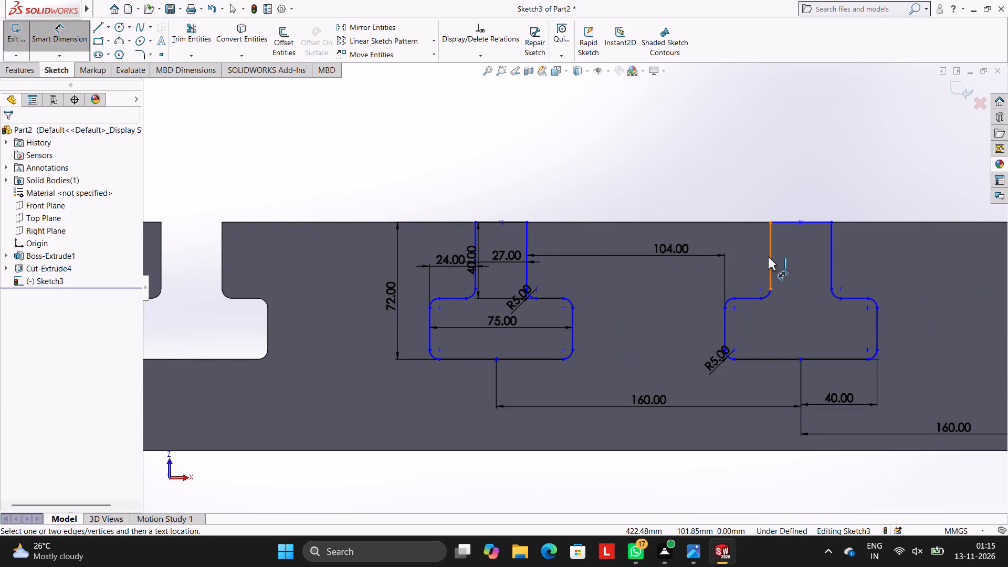
left_click(768, 257)
left_click(724, 321)
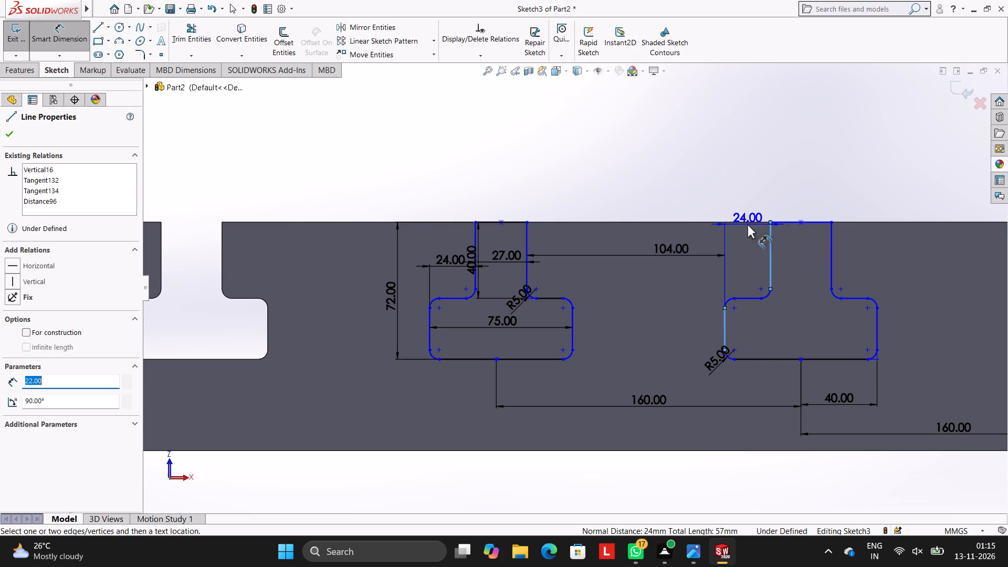
left_click(732, 178)
left_click(686, 163)
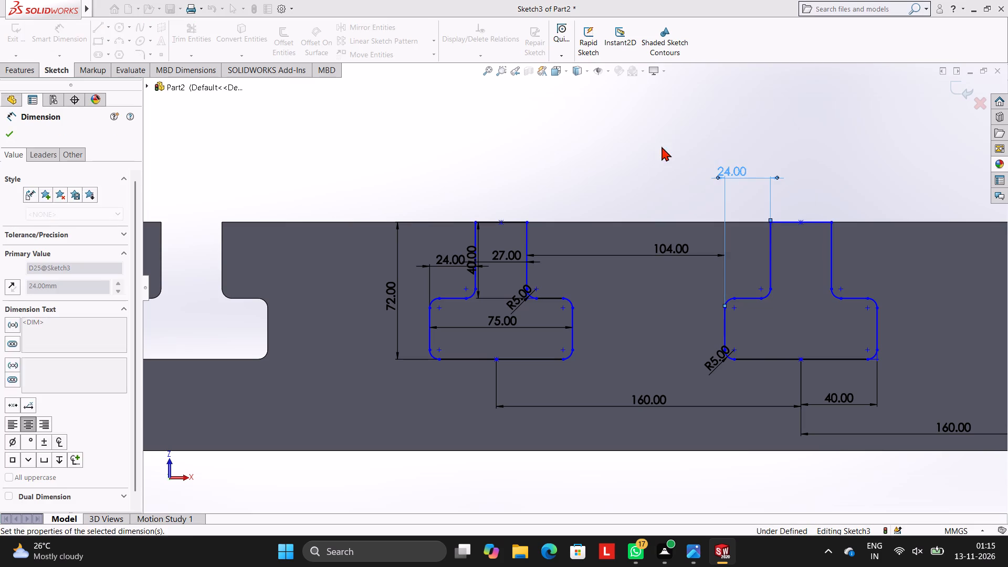
left_click(661, 146)
Dimension the horizontal offset between the third slot's right neck line and right foot side, placing it above the block.
left_click(829, 261)
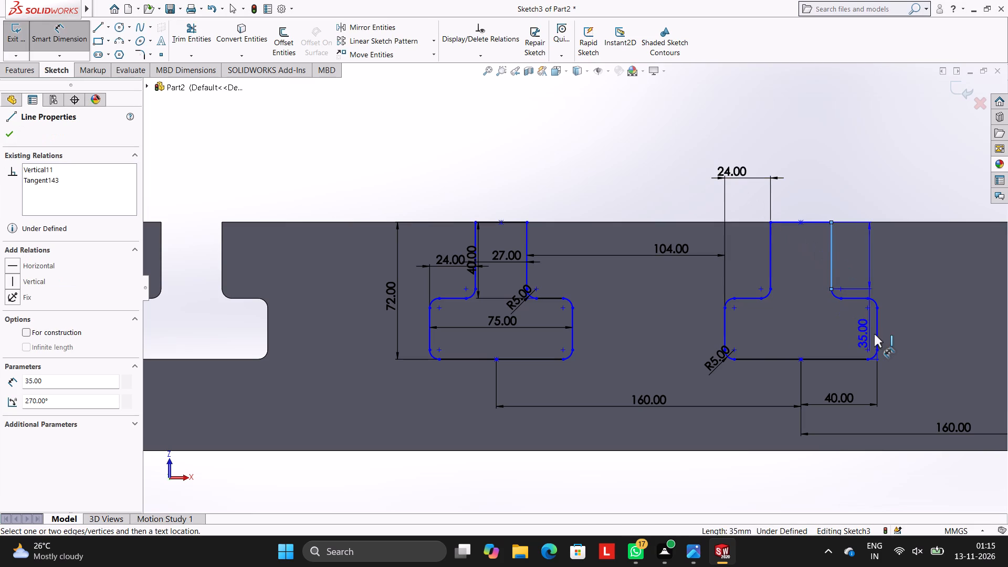
left_click(874, 334)
left_click(852, 194)
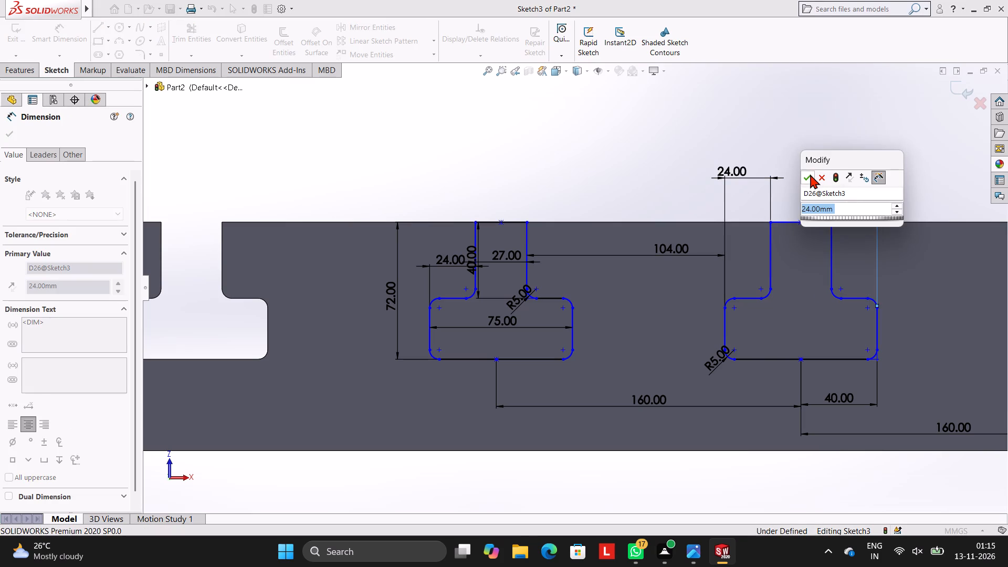
left_click(810, 174)
left_click(784, 144)
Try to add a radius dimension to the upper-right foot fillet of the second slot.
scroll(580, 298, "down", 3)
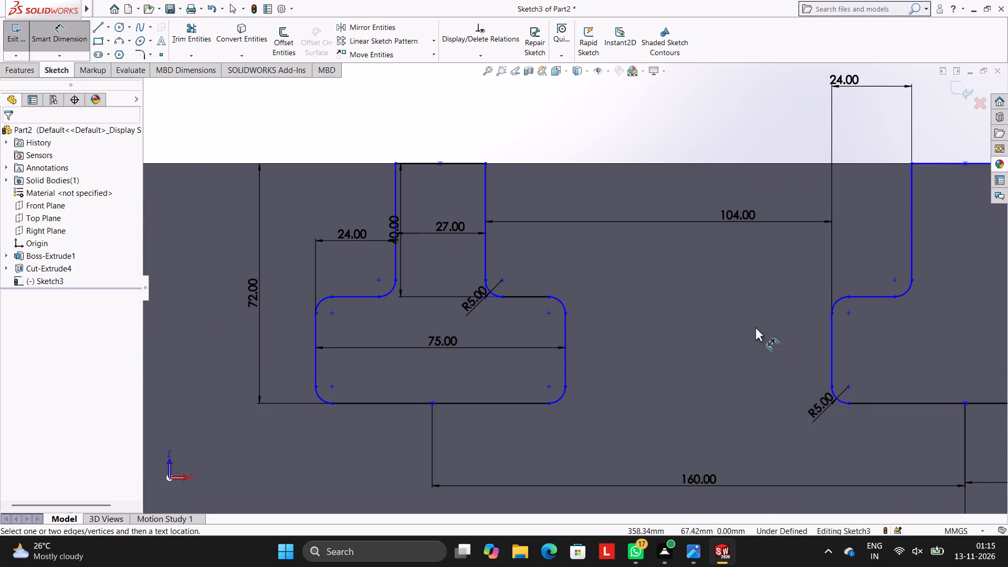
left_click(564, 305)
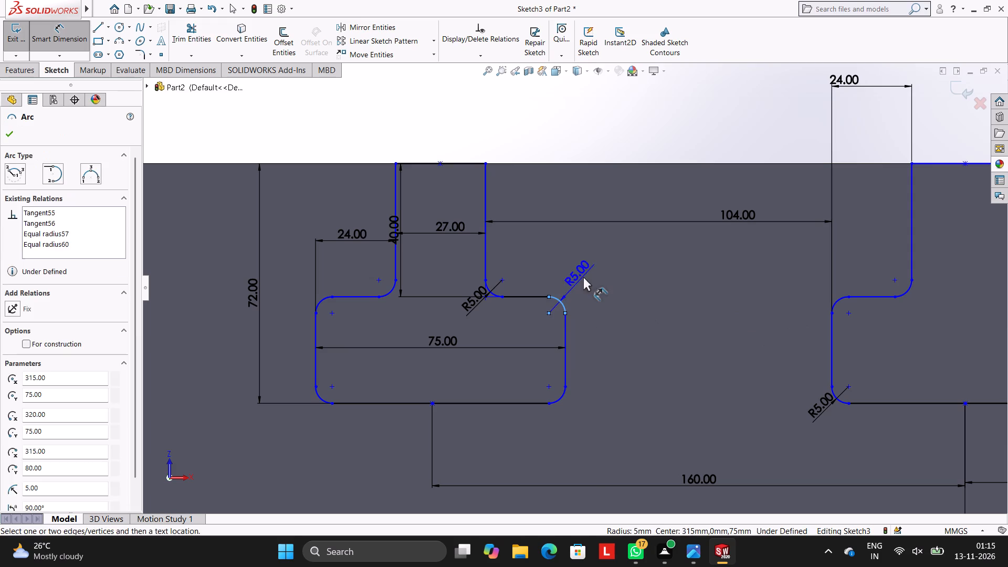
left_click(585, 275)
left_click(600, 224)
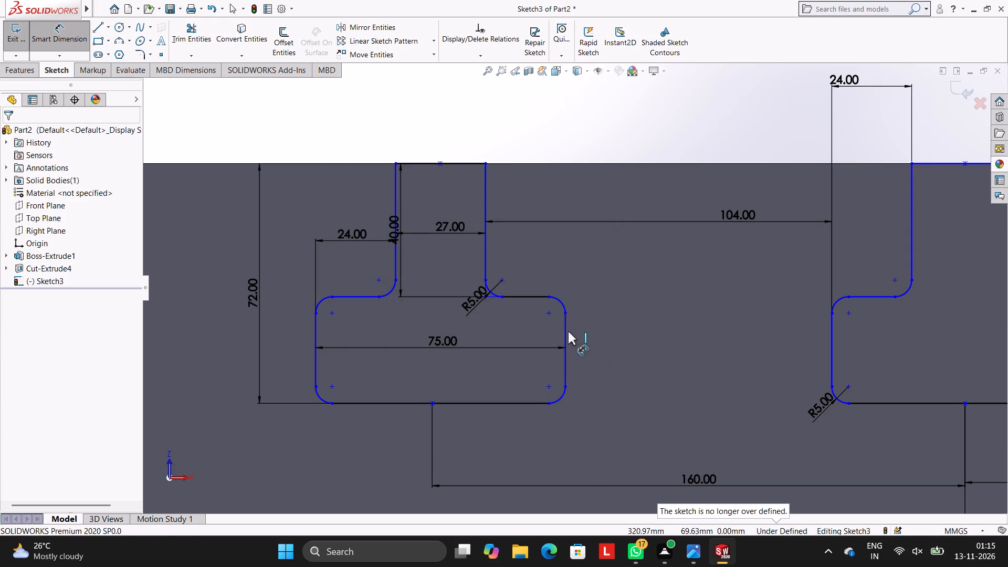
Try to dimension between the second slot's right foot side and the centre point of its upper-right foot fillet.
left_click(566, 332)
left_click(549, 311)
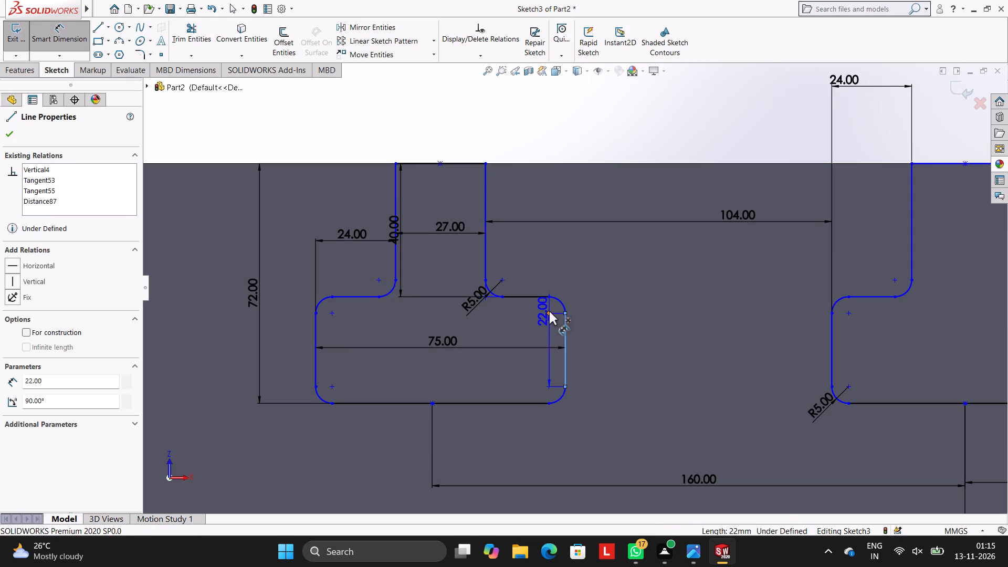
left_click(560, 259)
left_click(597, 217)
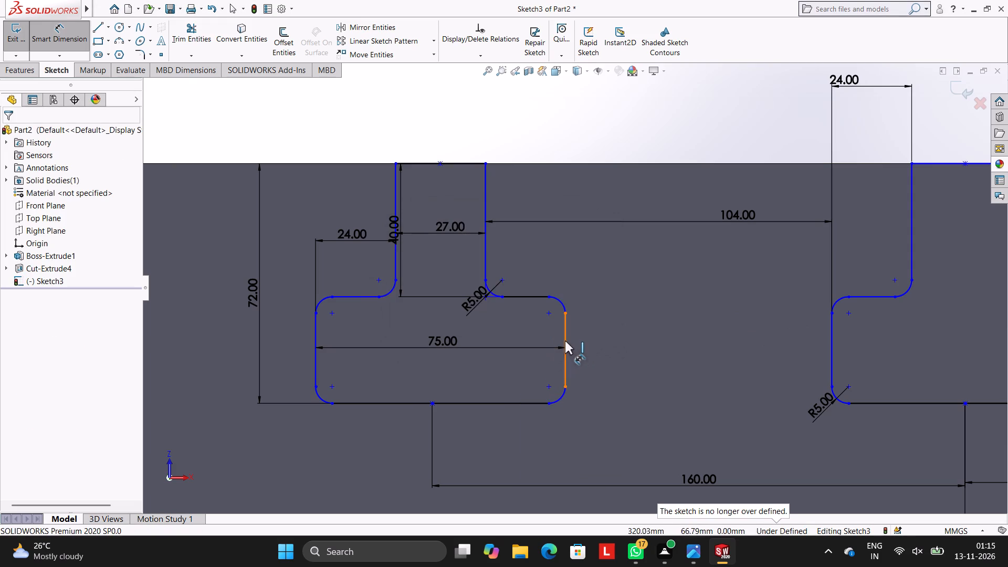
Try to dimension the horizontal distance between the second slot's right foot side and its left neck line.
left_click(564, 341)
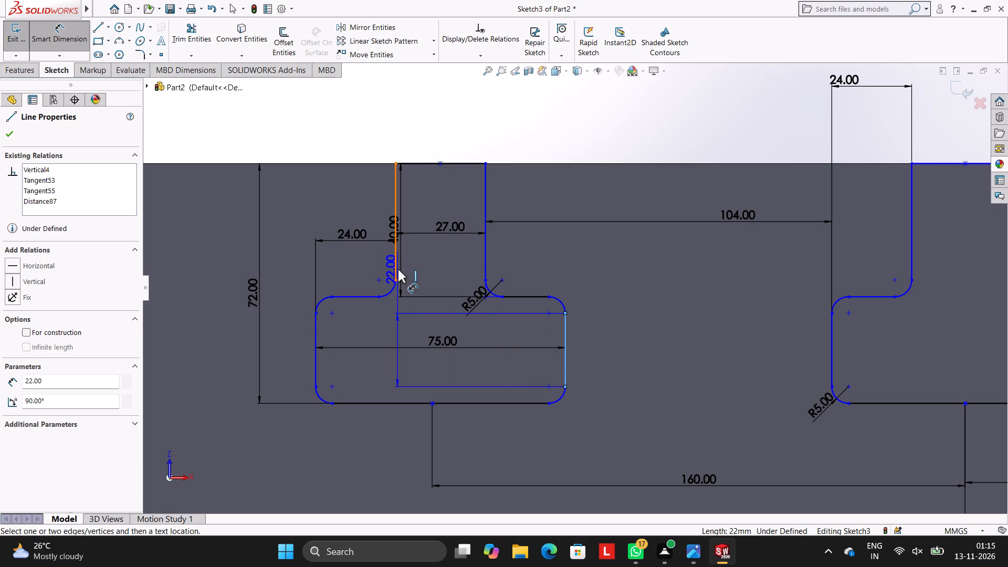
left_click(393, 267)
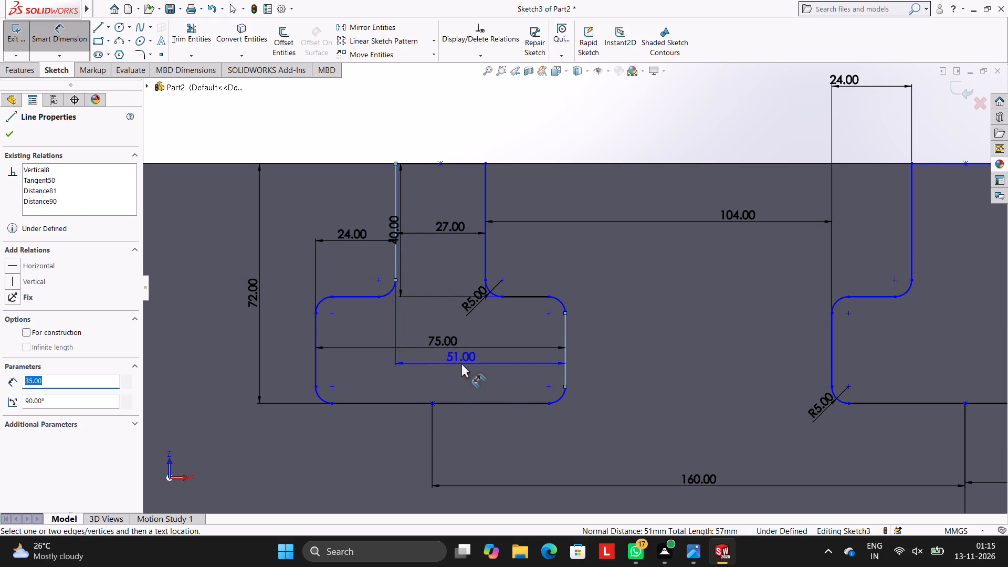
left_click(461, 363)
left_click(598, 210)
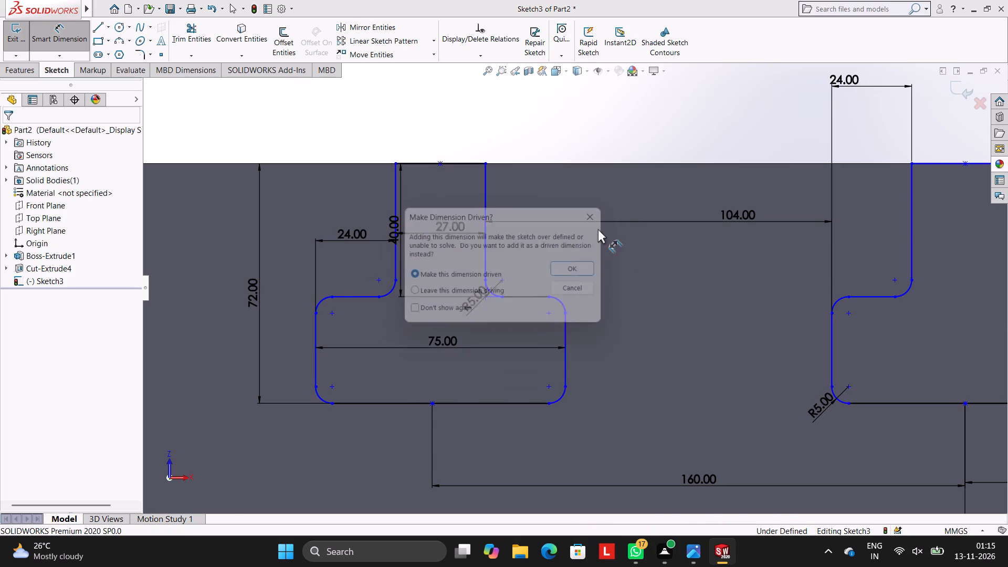
Dimension the horizontal distance from the block's left edge to the second slot's right foot side, placing it above the block.
left_click(566, 338)
scroll(411, 315, "up", 2)
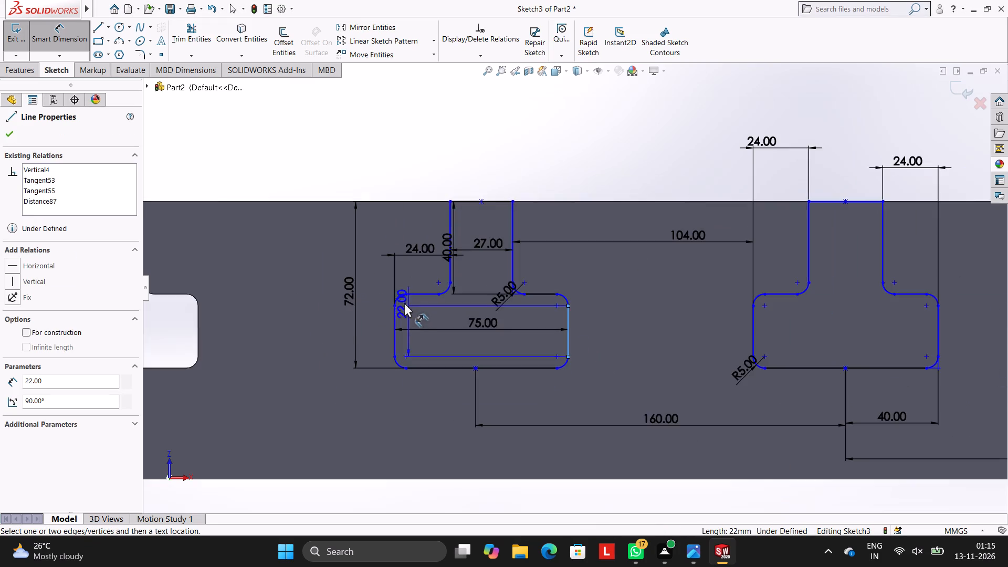
scroll(312, 334, "up", 5)
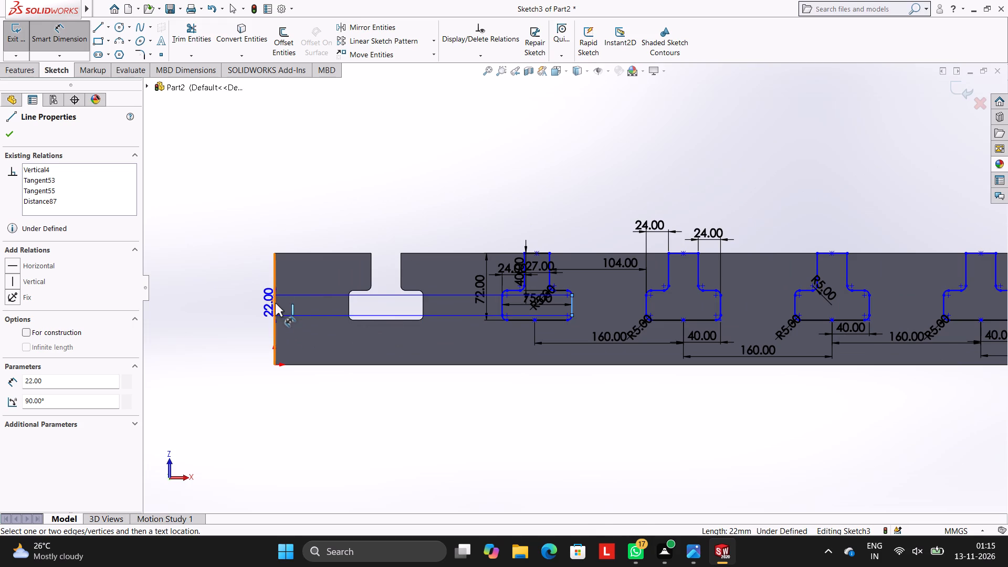
left_click(275, 303)
left_click(415, 179)
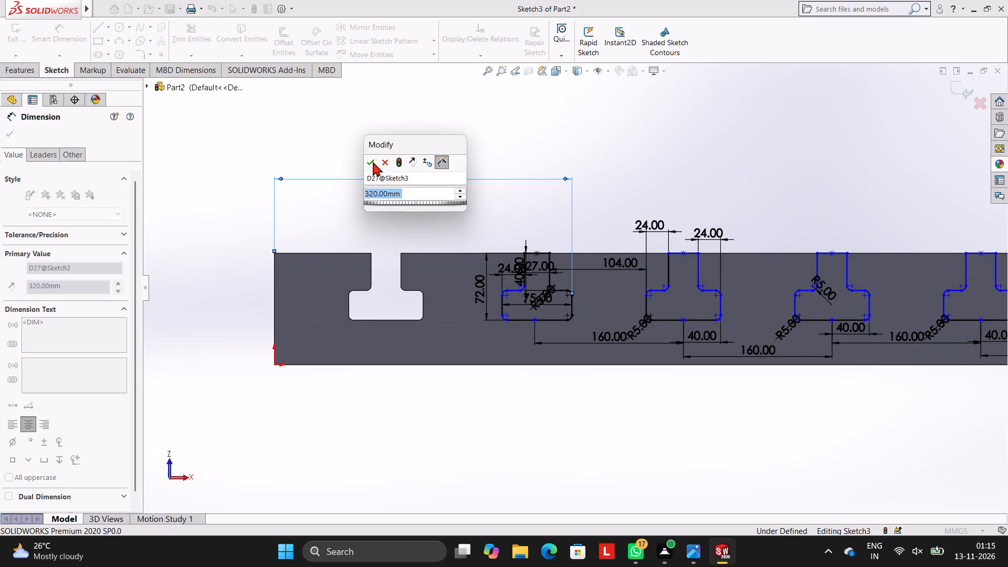
left_click(372, 161)
left_click(509, 152)
Dimension the vertical distance from the block's bottom edge to the second slot's left foot shoulder line, placing it left of the slot.
scroll(743, 274, "up", 2)
scroll(742, 271, "down", 2)
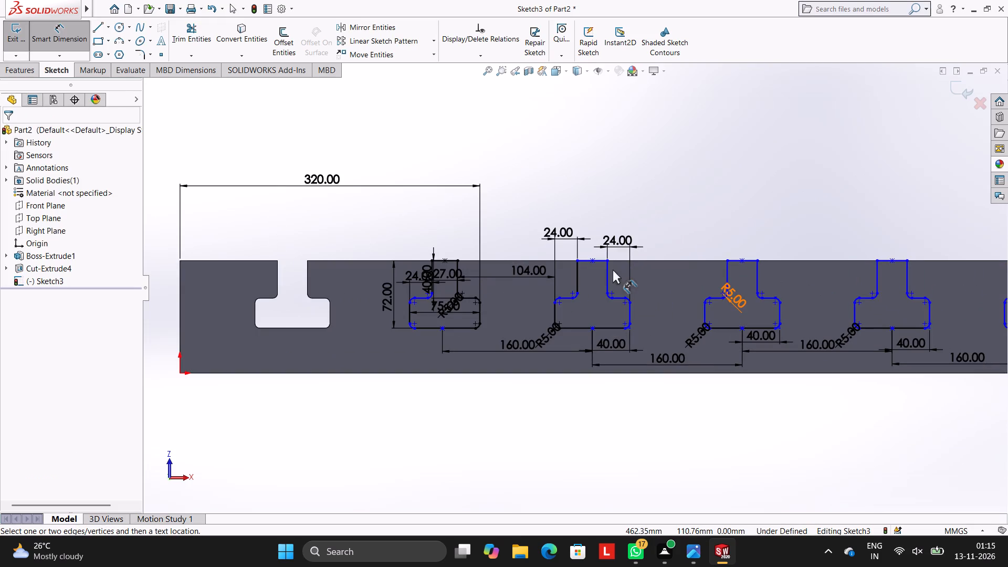
scroll(537, 293, "down", 3)
scroll(394, 273, "up", 1)
scroll(394, 272, "down", 3)
scroll(472, 320, "down", 3)
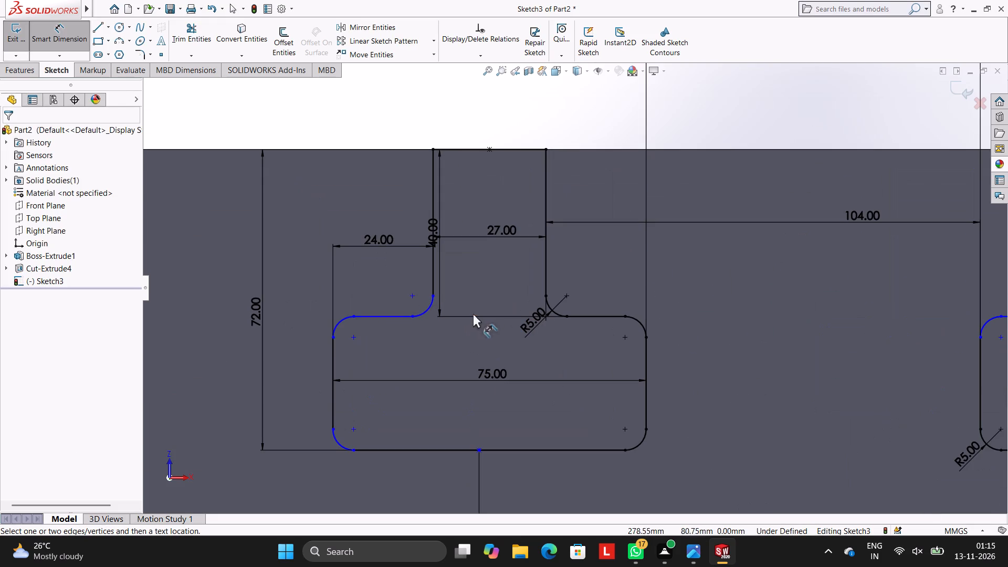
left_click(373, 317)
scroll(445, 394, "up", 3)
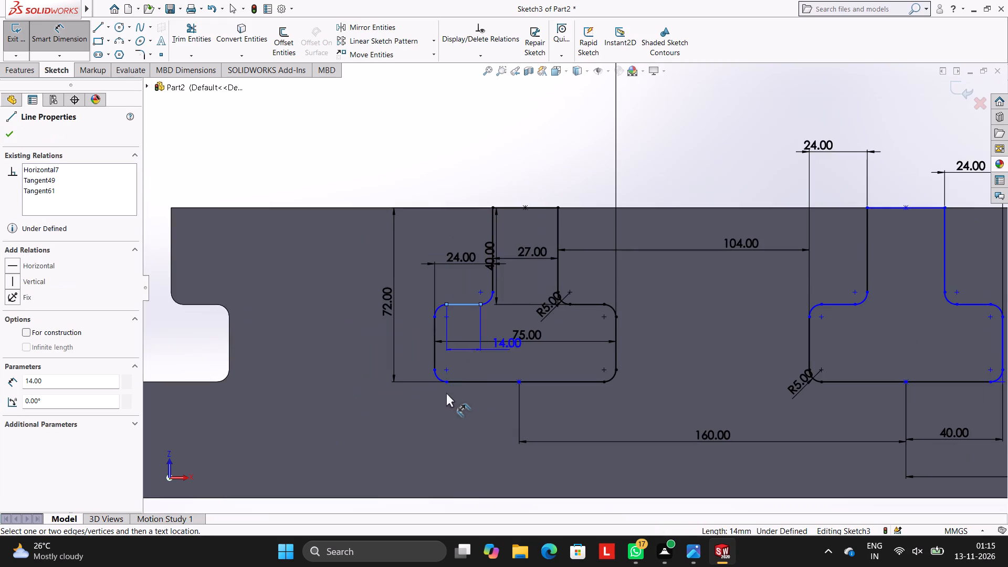
left_click(447, 499)
left_click(349, 343)
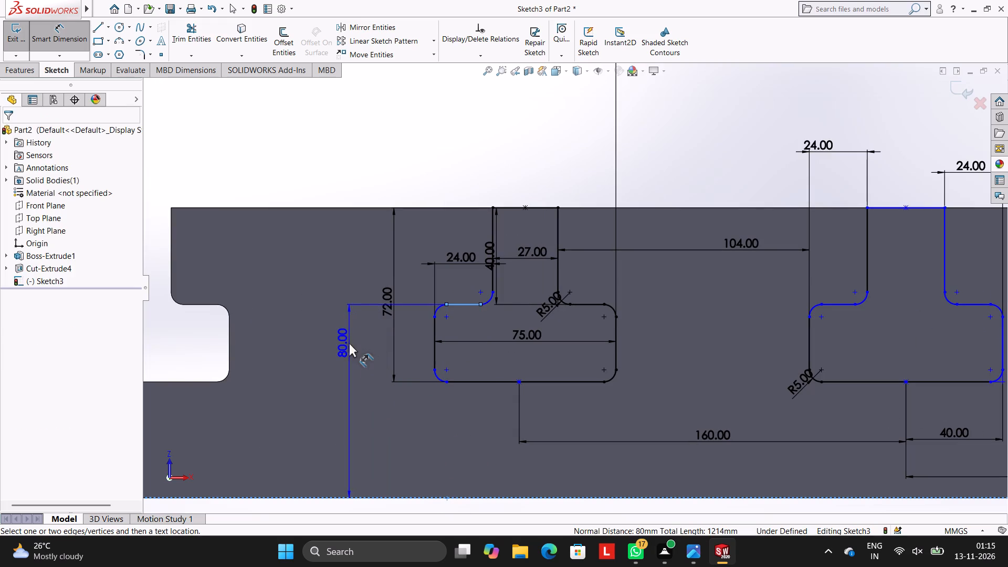
left_click(301, 324)
left_click(298, 300)
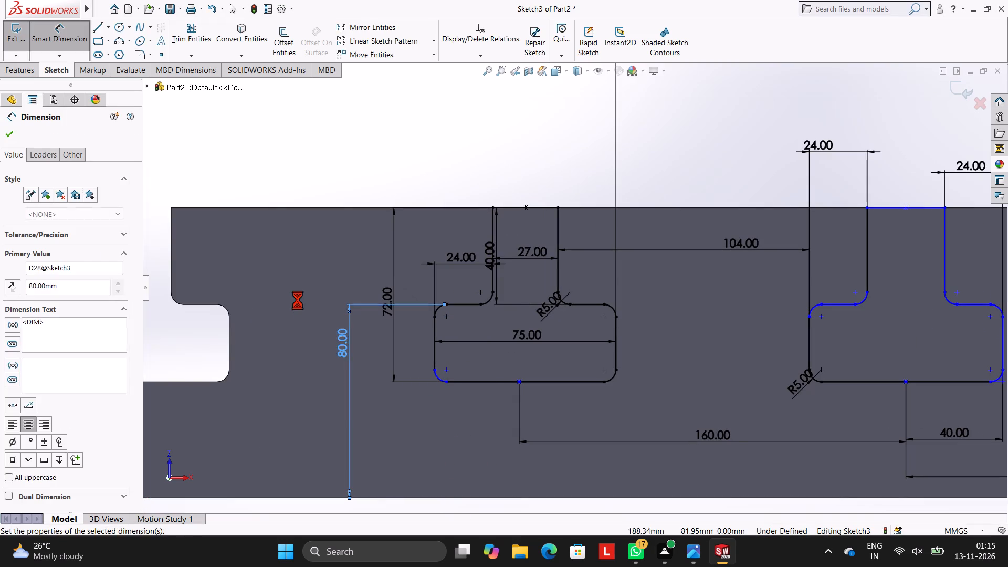
Dimension the horizontal offset between the lower end of the second slot's left foot side and the bottom line's middle point, below the slot.
scroll(578, 348, "up", 1)
scroll(578, 332, "down", 4)
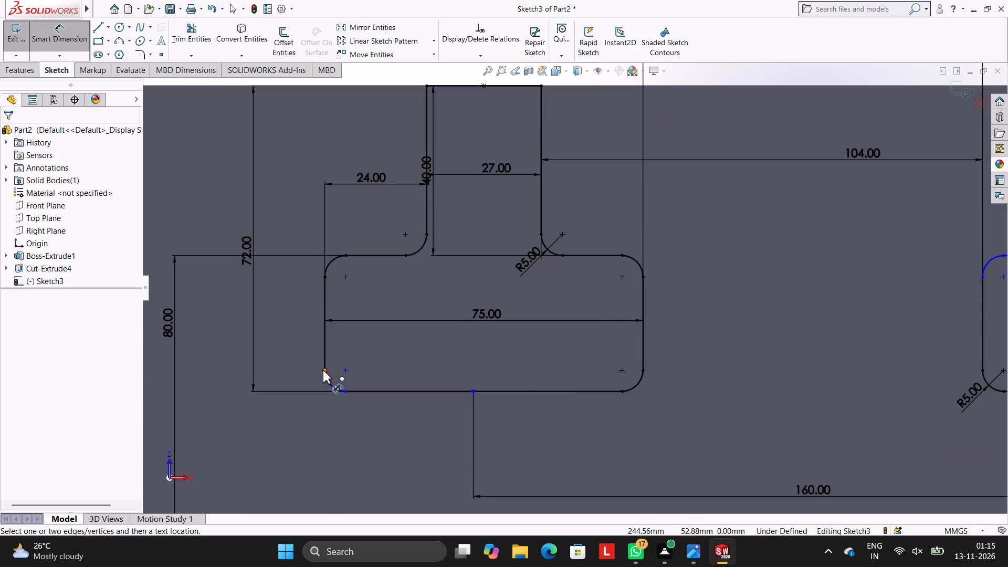
left_click(323, 370)
left_click(472, 392)
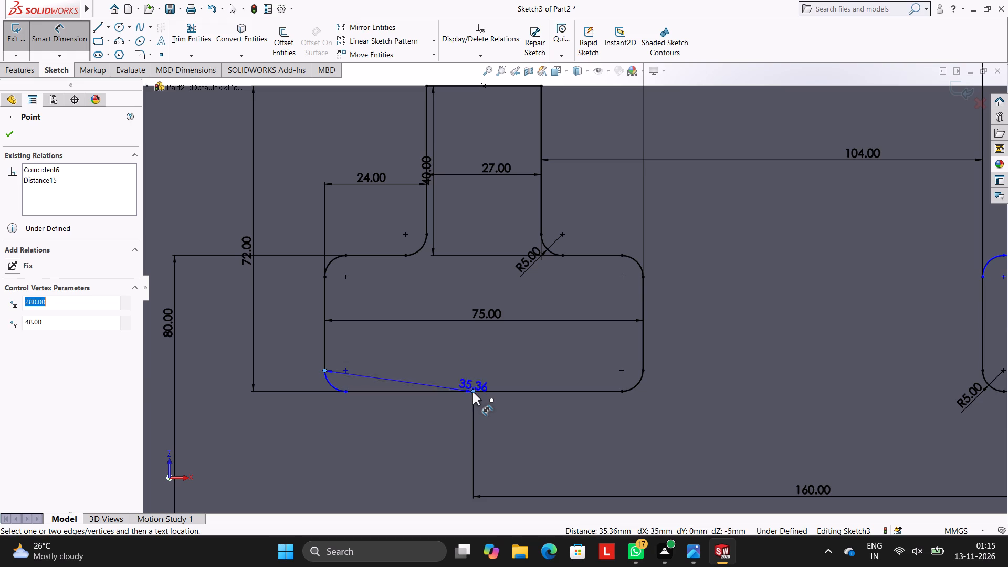
left_click(406, 445)
left_click(364, 426)
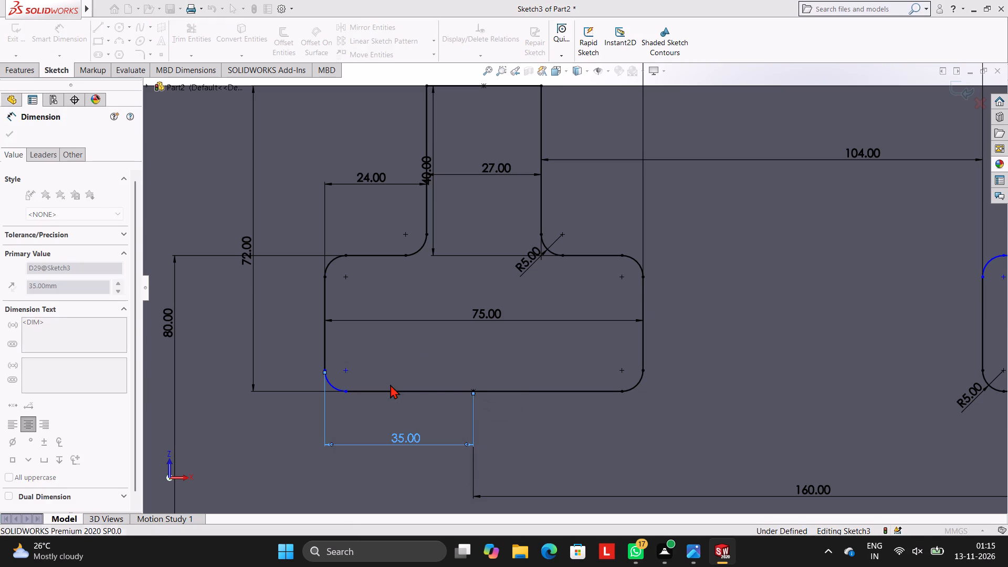
left_click(428, 331)
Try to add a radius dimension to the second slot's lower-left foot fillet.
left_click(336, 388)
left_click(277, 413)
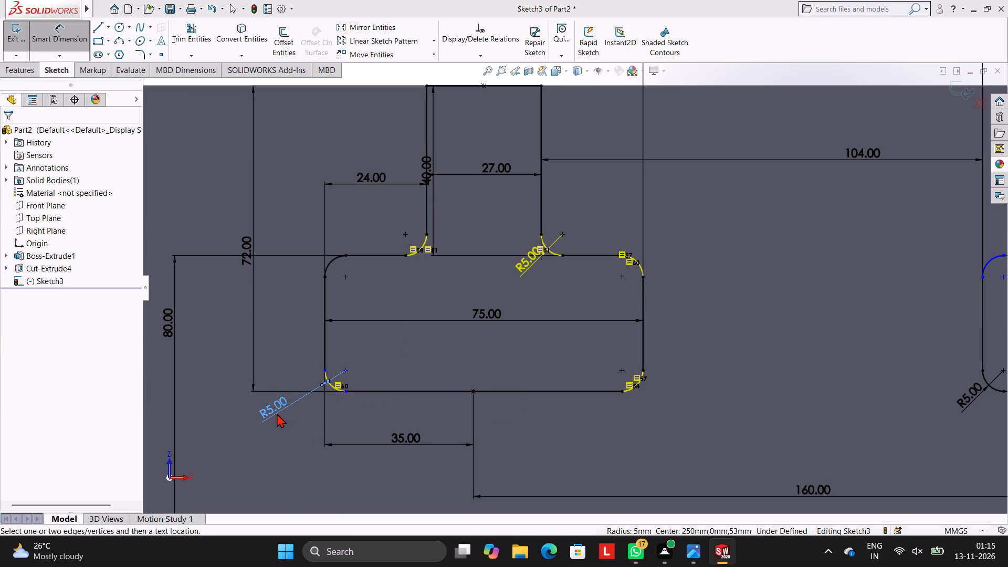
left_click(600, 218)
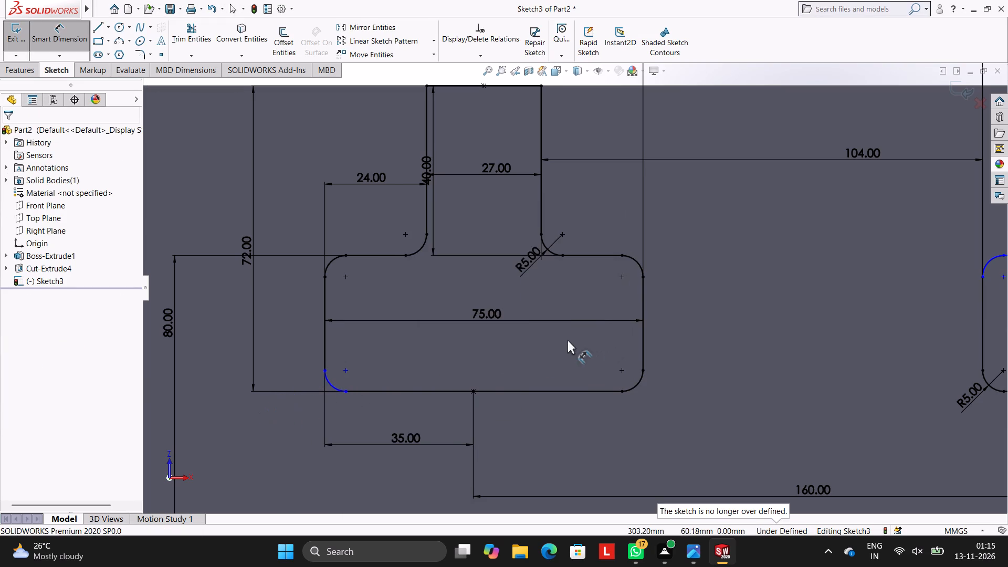
Dimension the horizontal distance between the centre points of the second slot's two lower foot fillets, placing it below the slot.
scroll(442, 340, "up", 8)
scroll(772, 311, "down", 3)
scroll(684, 332, "up", 2)
scroll(435, 305, "down", 5)
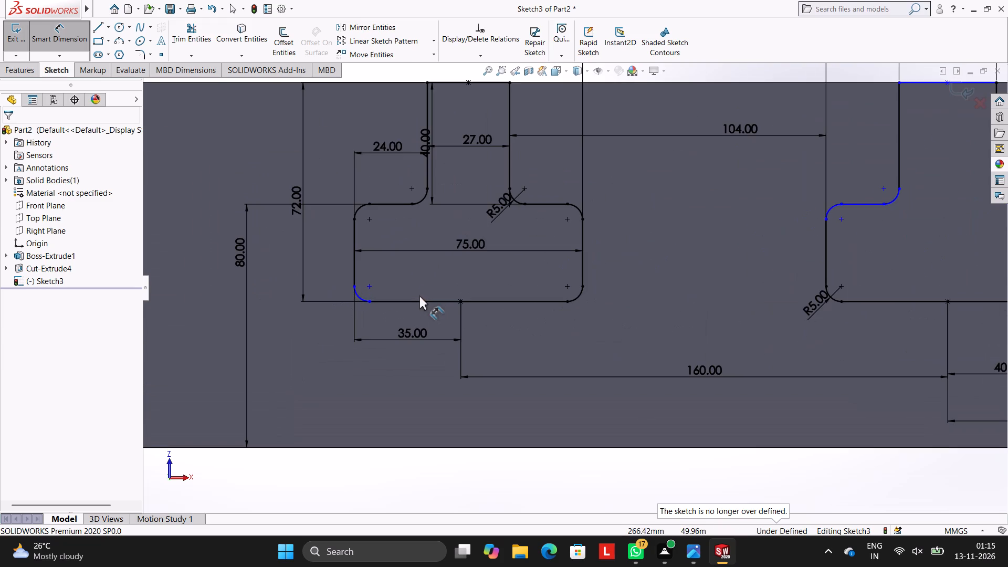
left_click(367, 288)
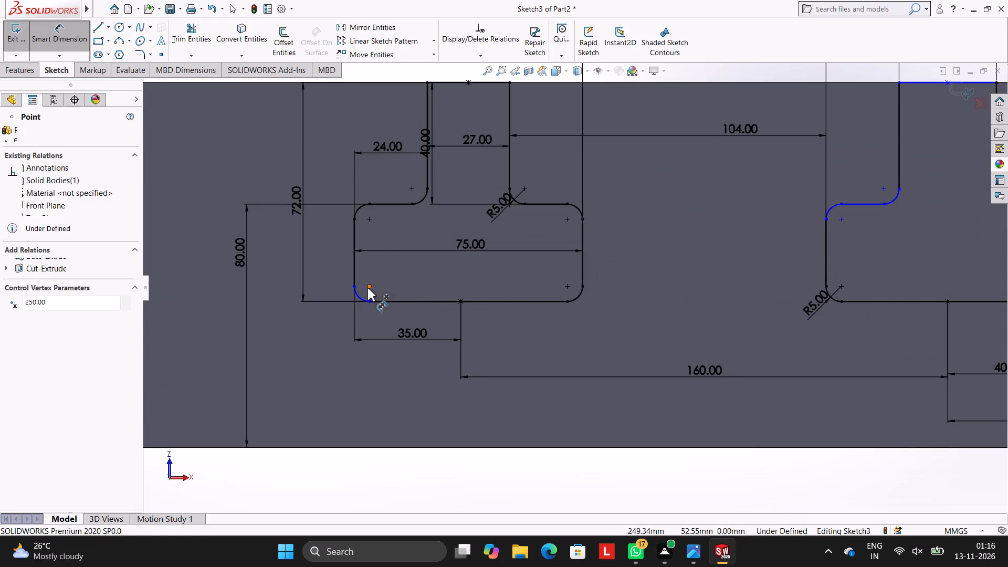
left_click(566, 286)
left_click(527, 349)
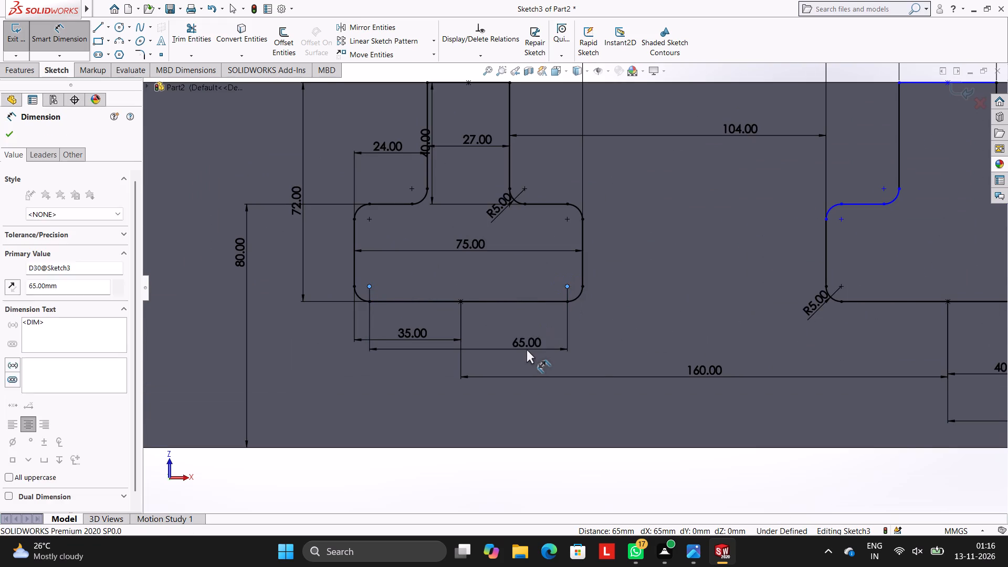
left_click(480, 330)
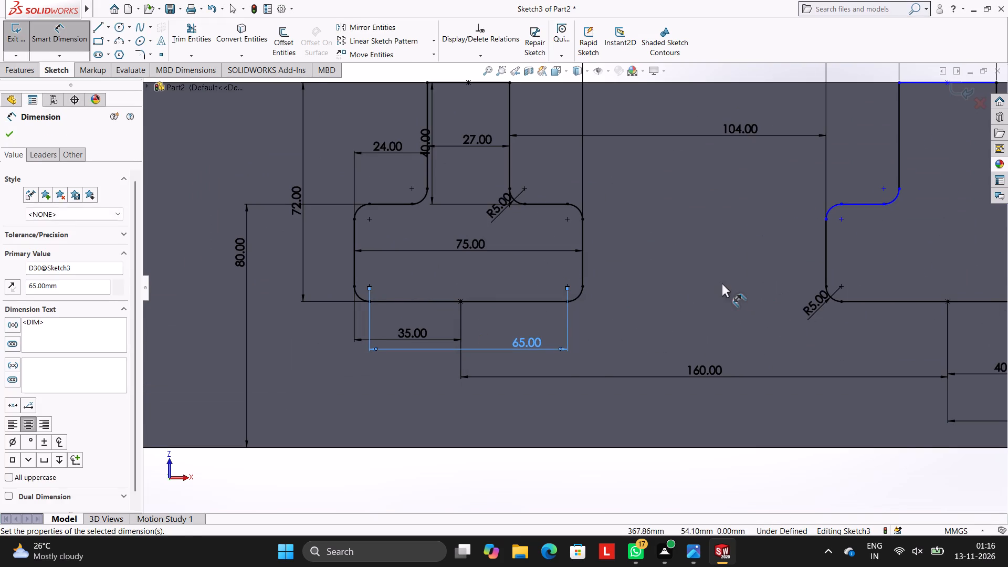
left_click(721, 283)
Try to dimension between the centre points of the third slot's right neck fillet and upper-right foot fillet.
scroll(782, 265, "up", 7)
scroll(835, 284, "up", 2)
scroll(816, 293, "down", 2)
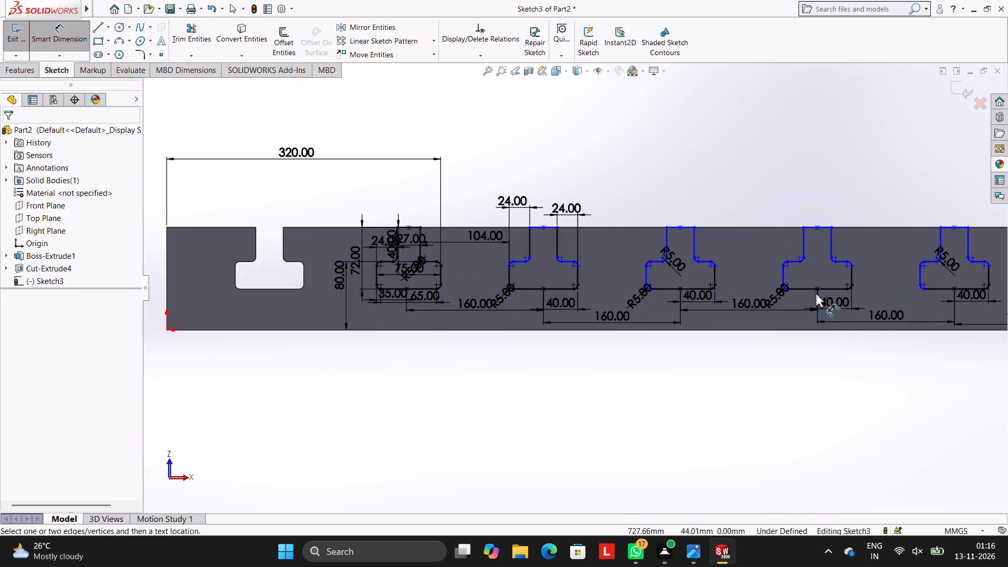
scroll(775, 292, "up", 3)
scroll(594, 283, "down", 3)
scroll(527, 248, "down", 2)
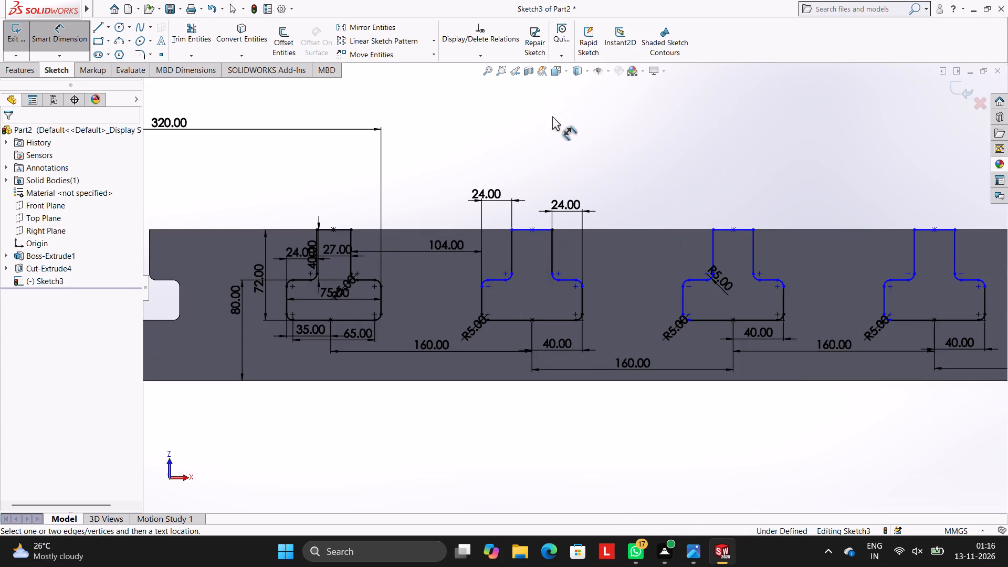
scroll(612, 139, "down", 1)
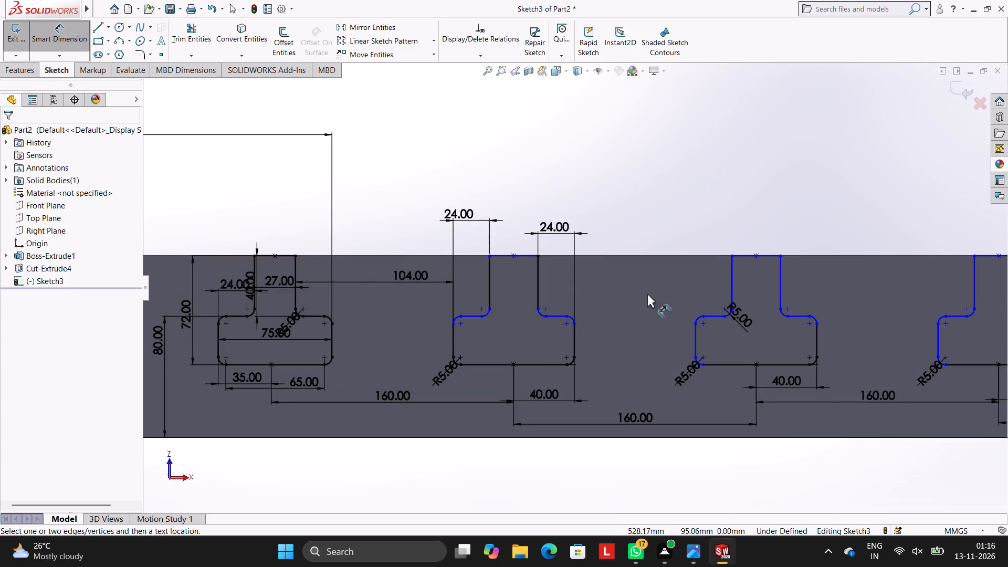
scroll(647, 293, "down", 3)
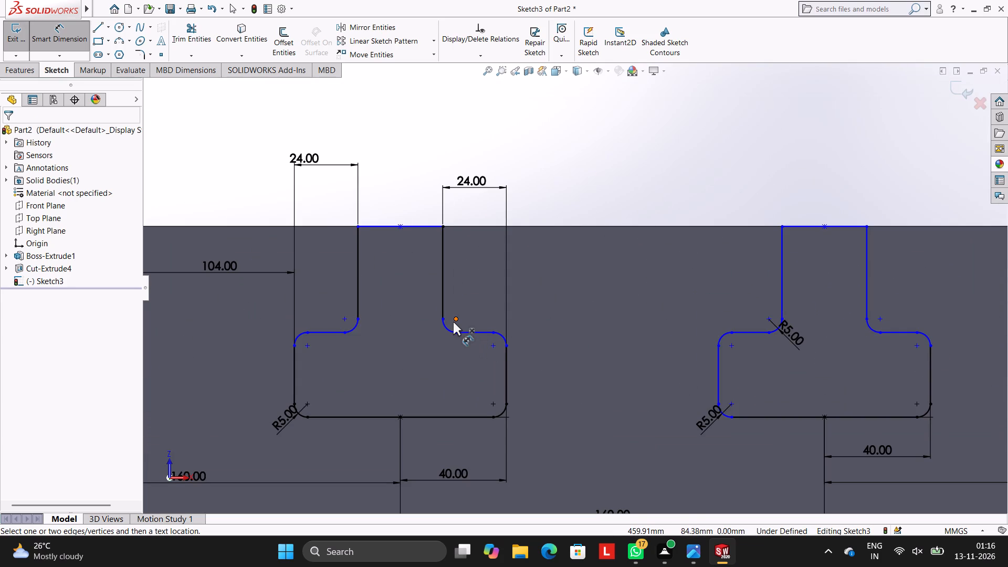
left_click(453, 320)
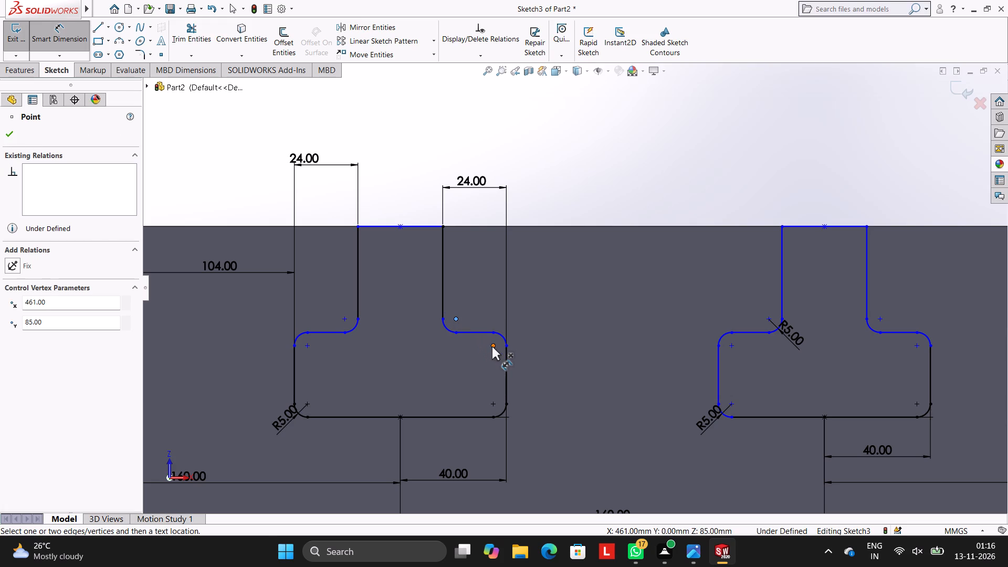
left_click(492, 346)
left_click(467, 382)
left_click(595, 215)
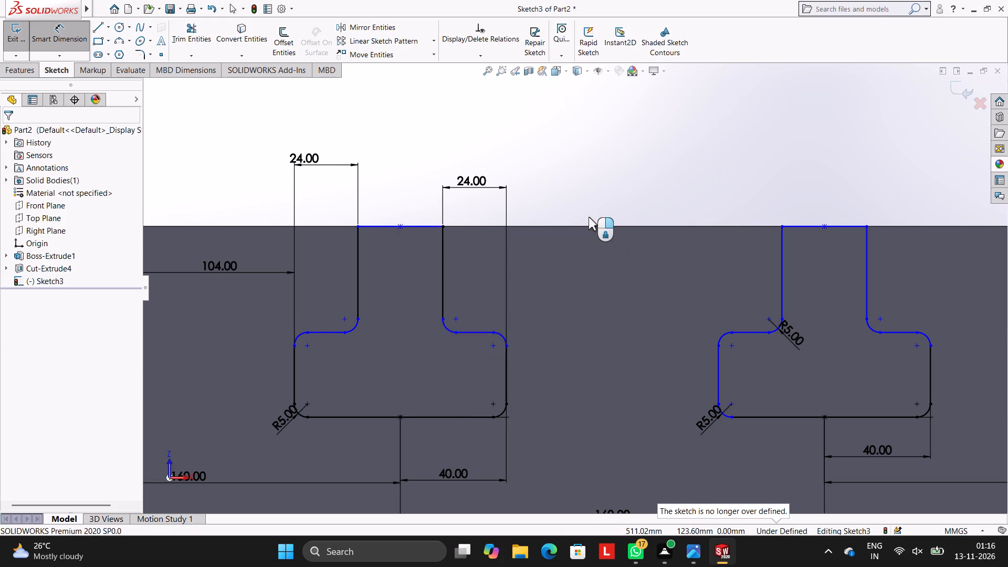
Dimension the vertical distance from the third slot's top line to the centre point of its upper-left foot fillet, inside the neck.
left_click(307, 348)
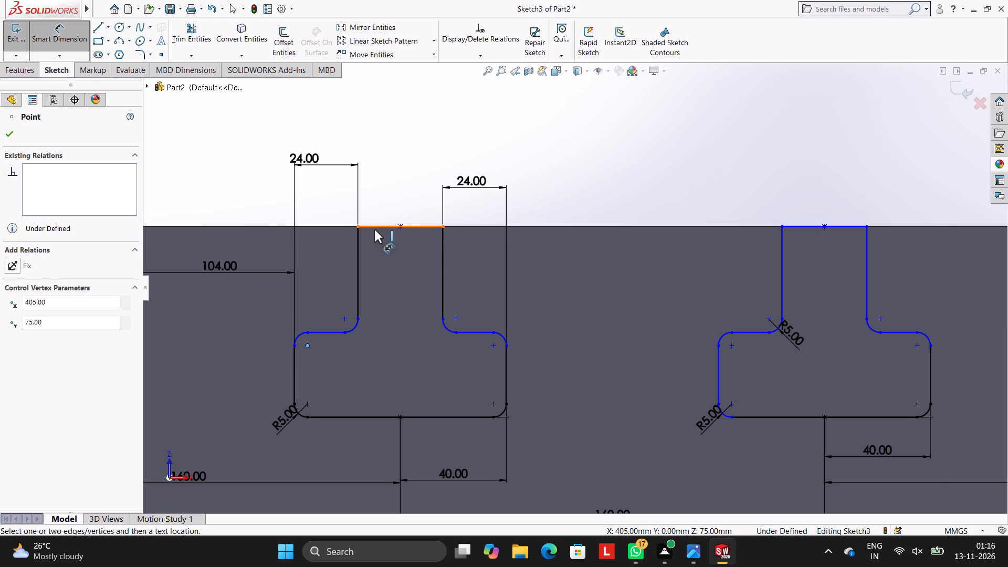
left_click(374, 229)
left_click(391, 288)
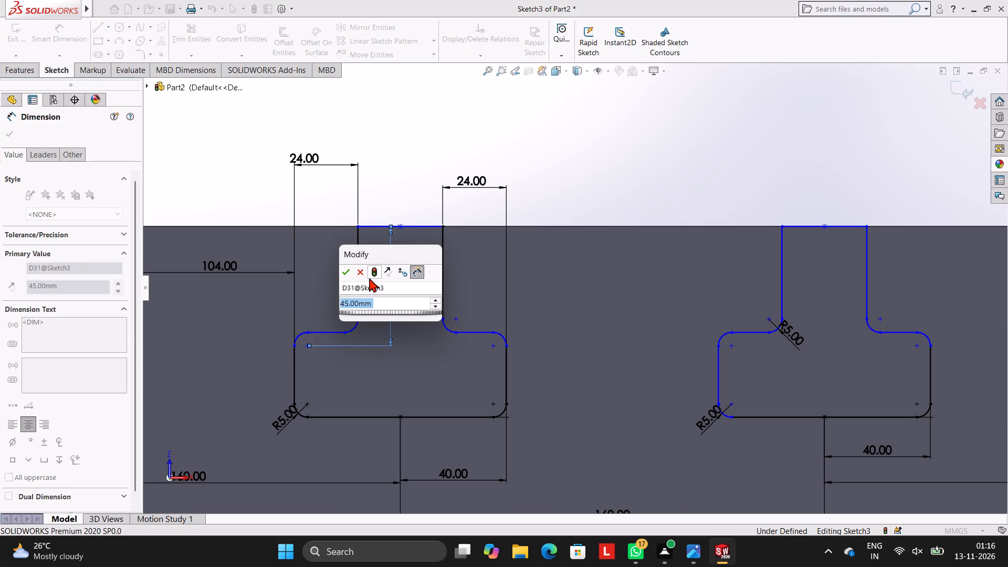
left_click(346, 270)
left_click(395, 203)
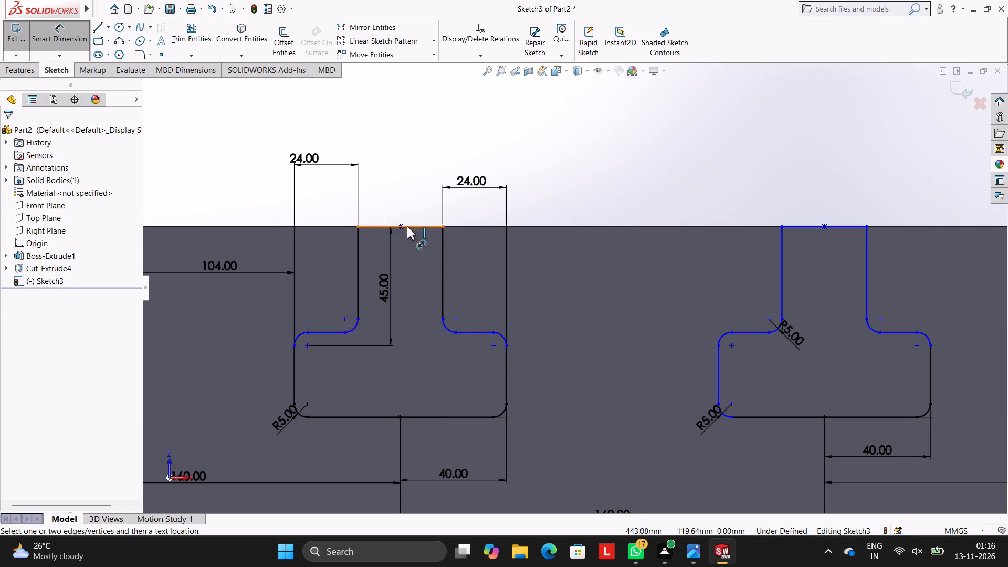
Dimension the vertical distance from the third slot's bottom line to its right neck fillet's centre point, placing it right of the slot.
left_click(455, 317)
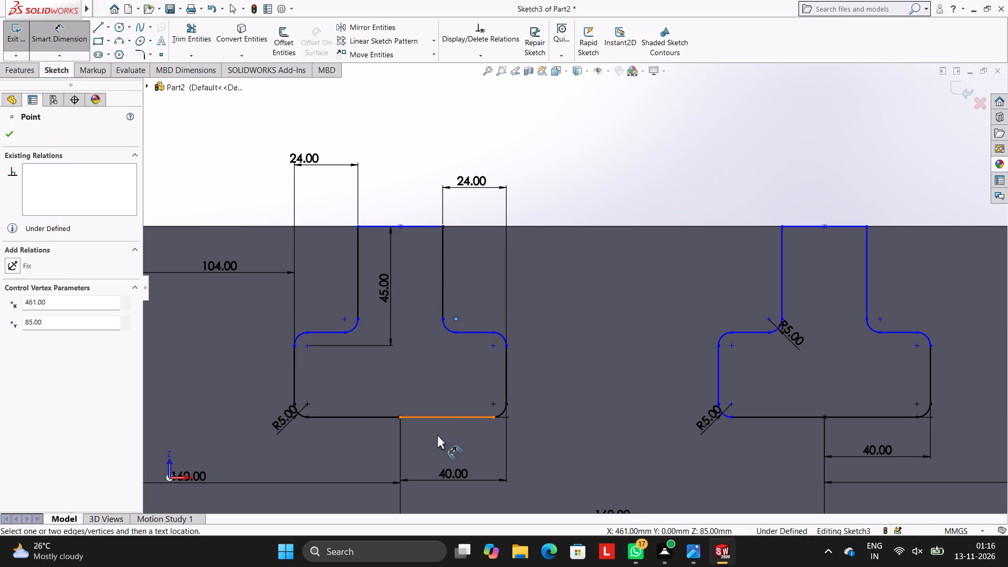
left_click(429, 418)
left_click(558, 354)
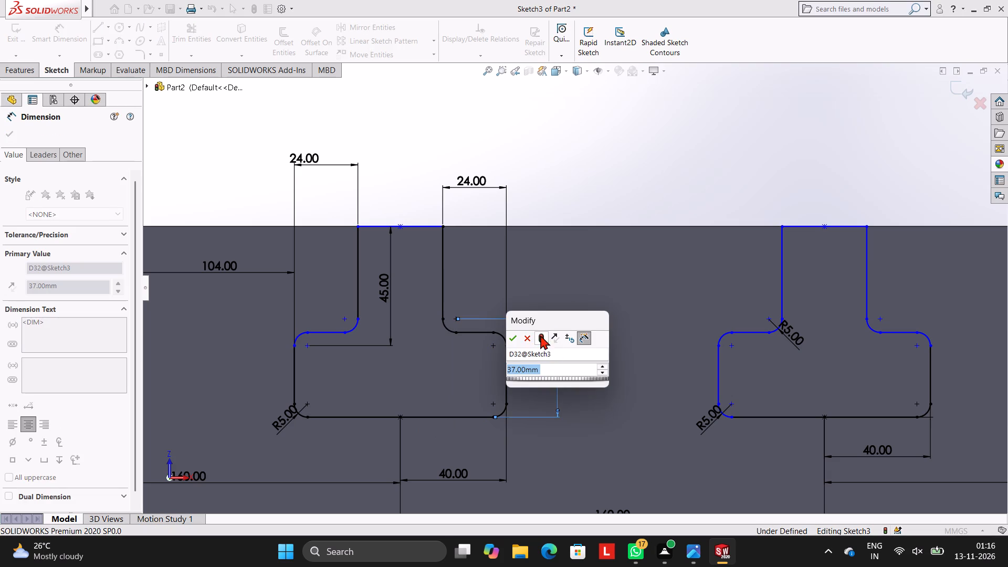
left_click(514, 339)
left_click(559, 258)
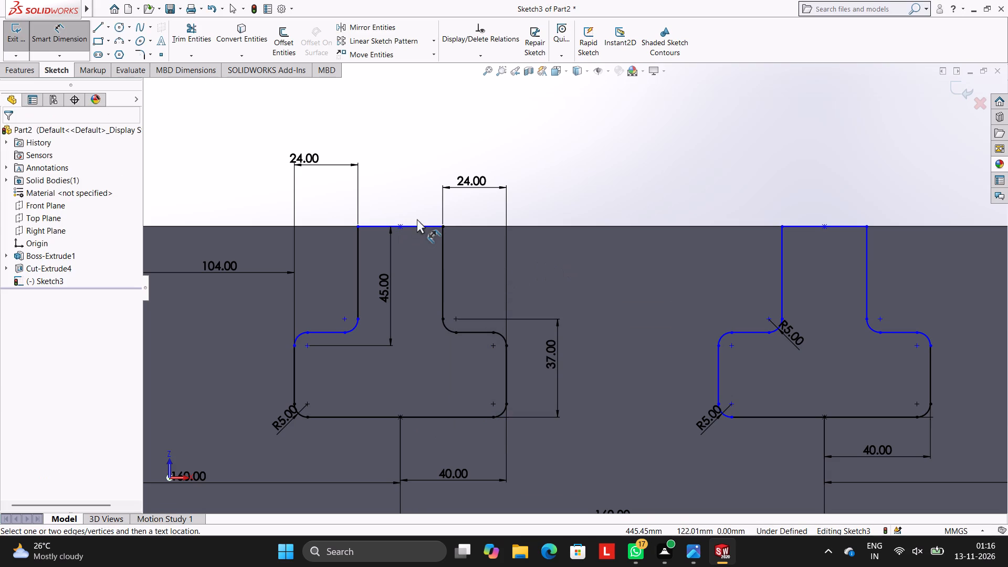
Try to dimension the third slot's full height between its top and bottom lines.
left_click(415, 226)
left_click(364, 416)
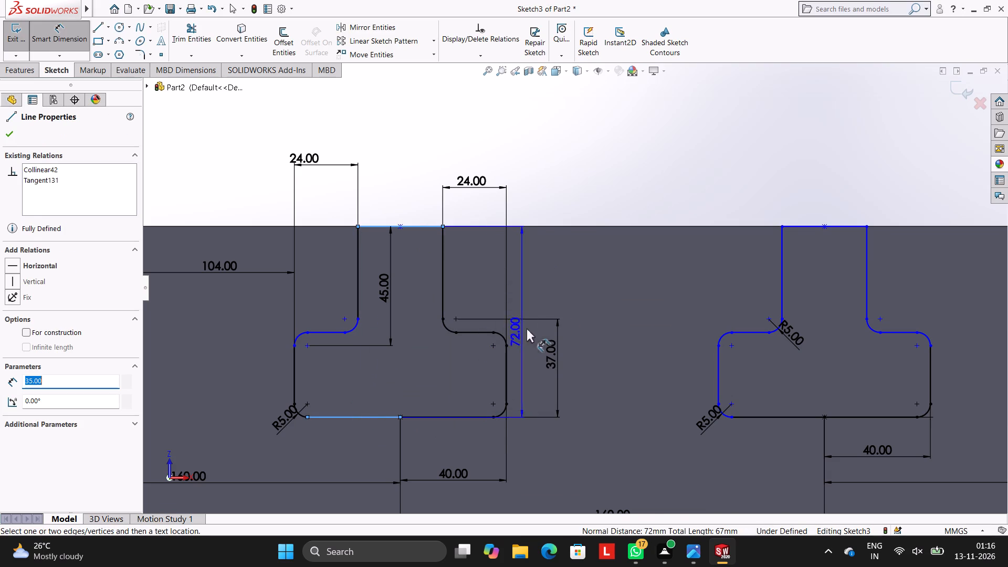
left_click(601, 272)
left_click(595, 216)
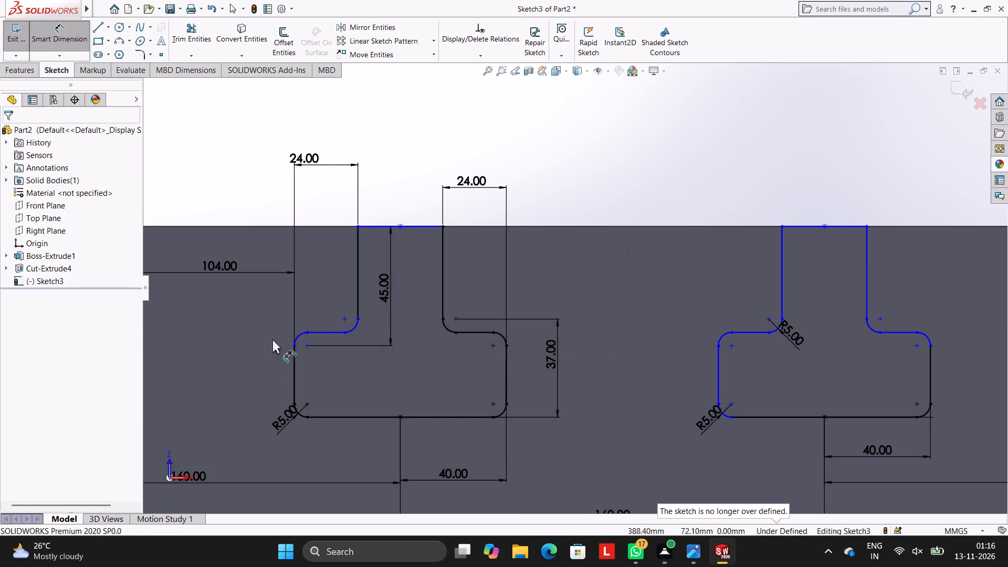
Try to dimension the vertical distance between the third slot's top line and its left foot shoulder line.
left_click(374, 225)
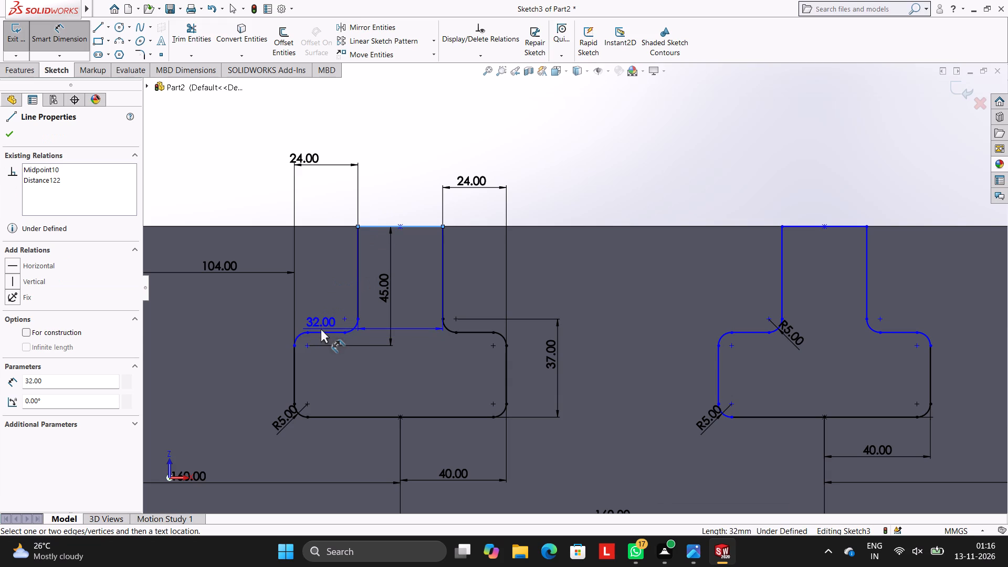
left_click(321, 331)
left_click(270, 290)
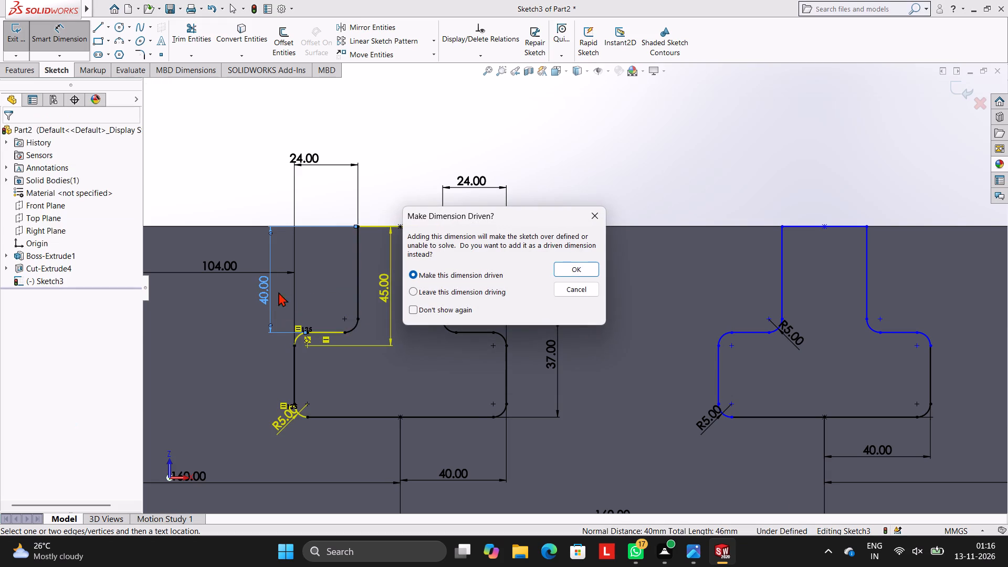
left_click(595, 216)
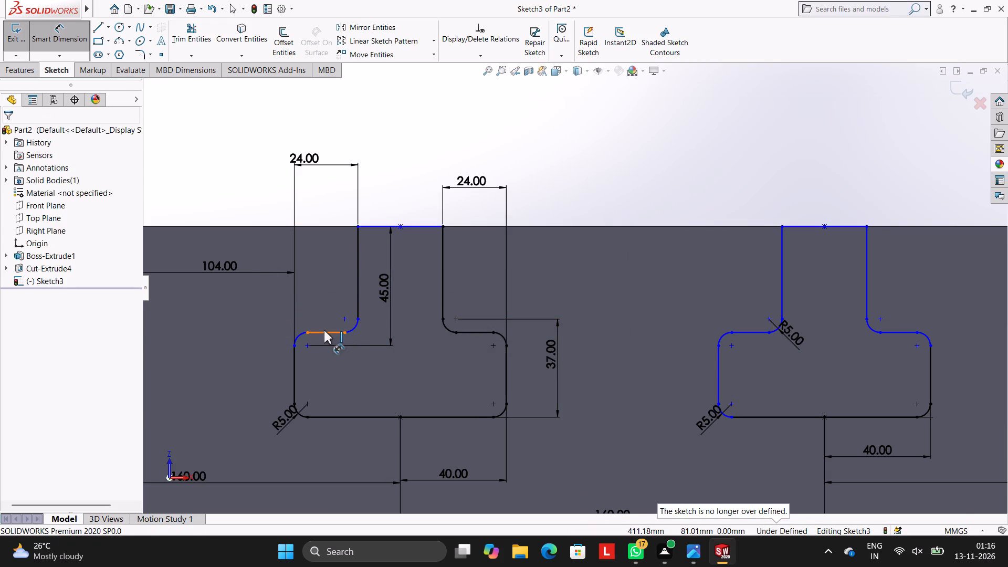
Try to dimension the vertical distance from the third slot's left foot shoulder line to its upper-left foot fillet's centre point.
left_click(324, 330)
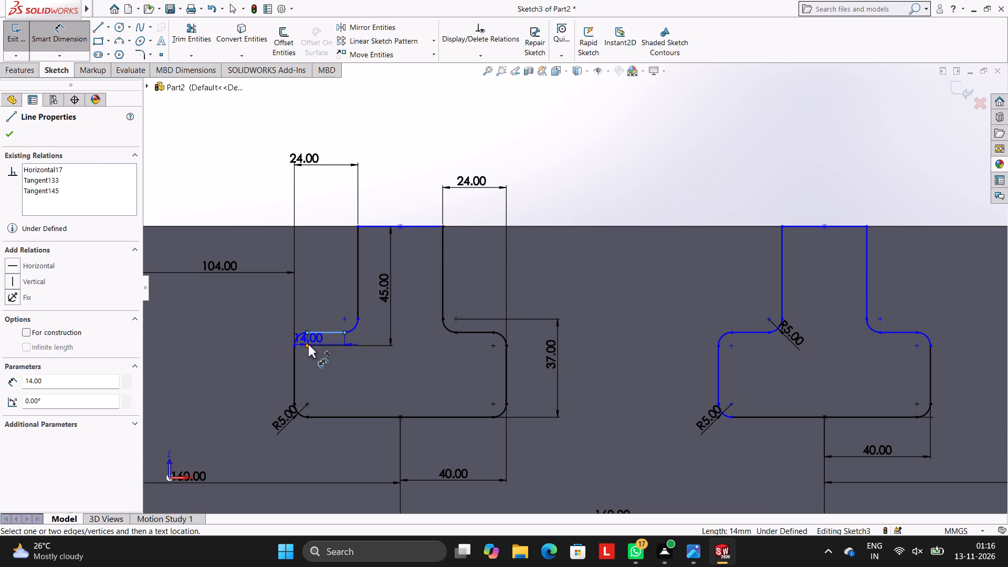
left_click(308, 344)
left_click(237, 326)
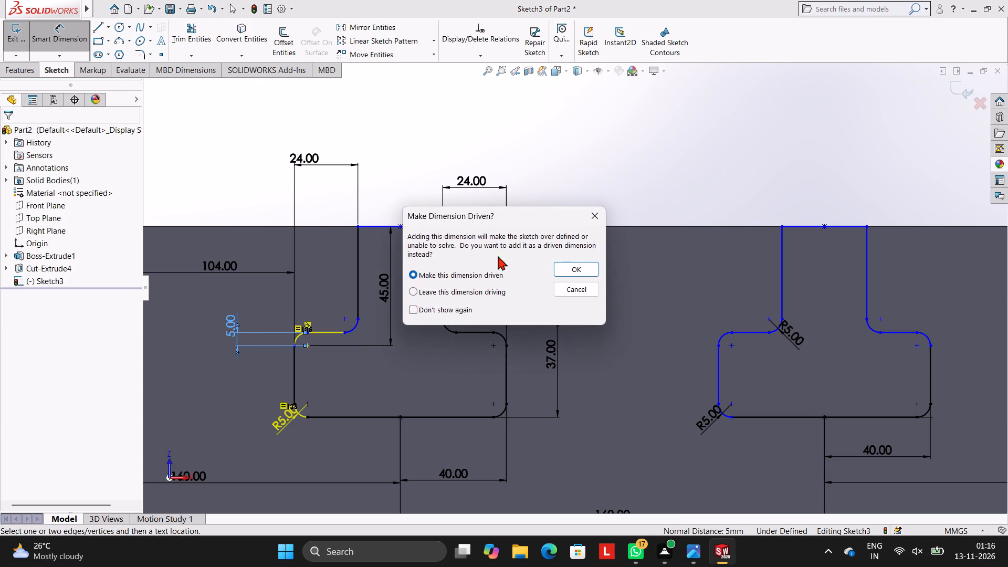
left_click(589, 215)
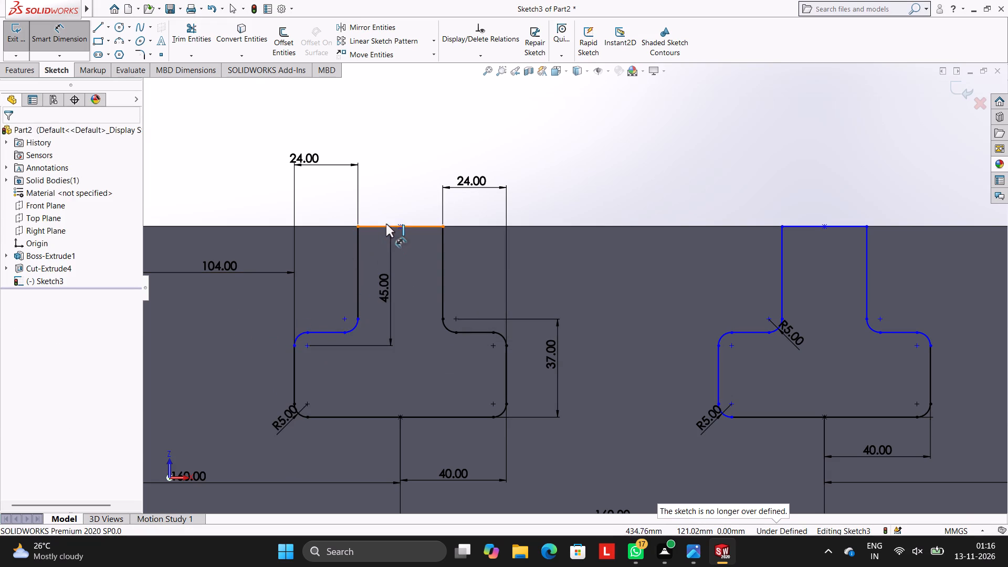
Dimension the vertical distance from the third slot's top line to its left neck fillet's centre point, placing it beside the neck.
left_click(381, 227)
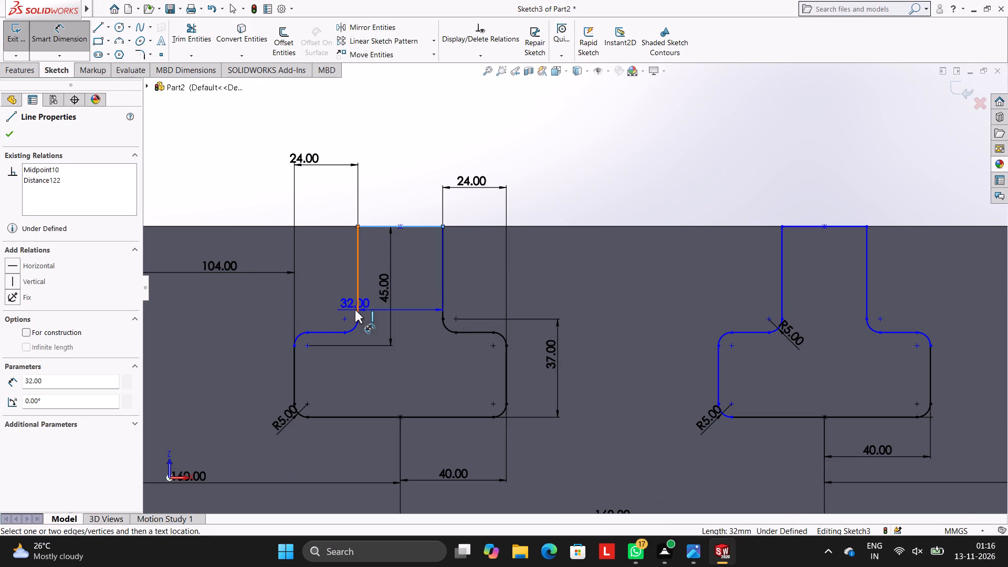
left_click(344, 319)
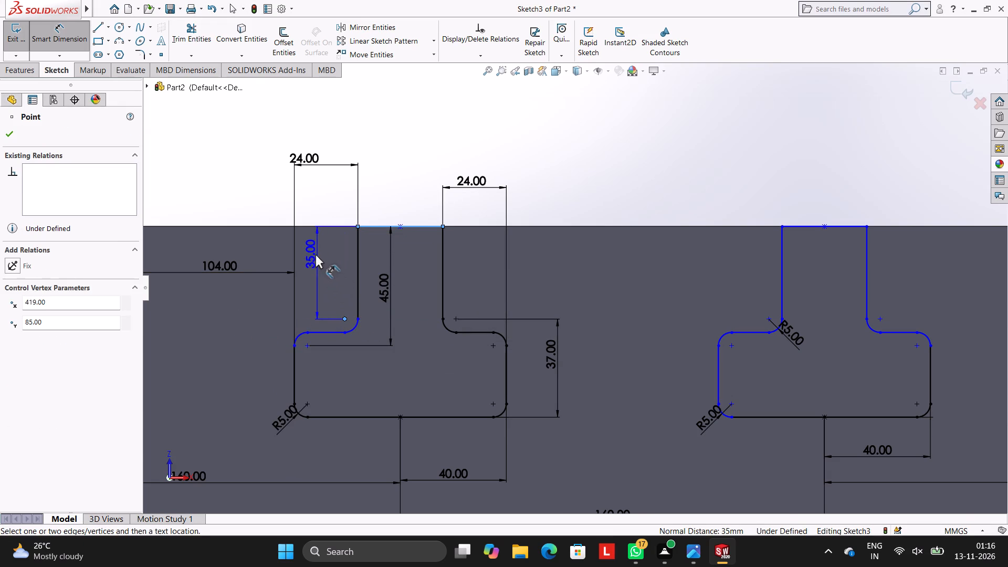
left_click(315, 254)
left_click(266, 234)
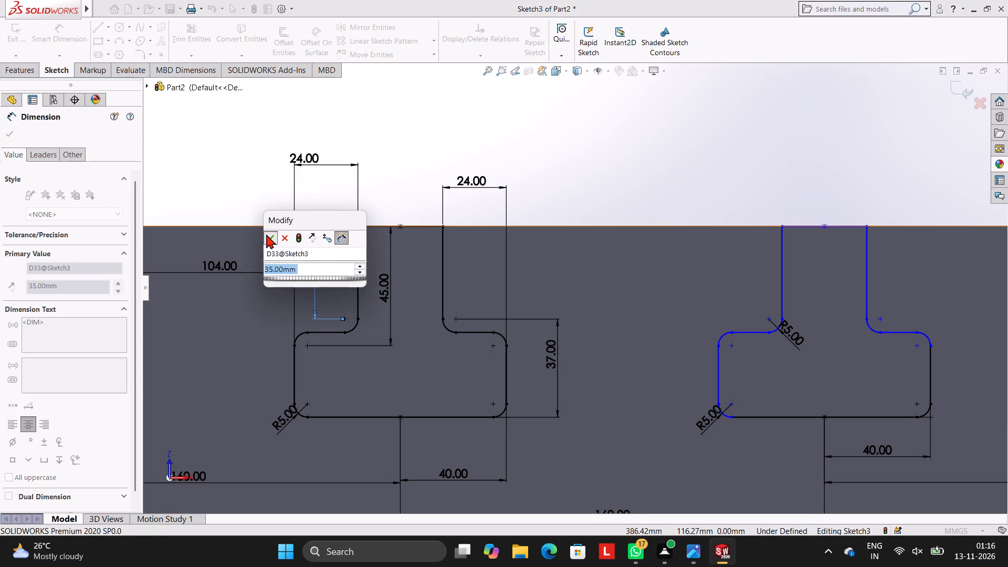
left_click(260, 211)
Dimension the vertical distance from the fourth slot's top line to its right neck fillet's centre point, placing it beside the neck.
scroll(363, 287, "up", 6)
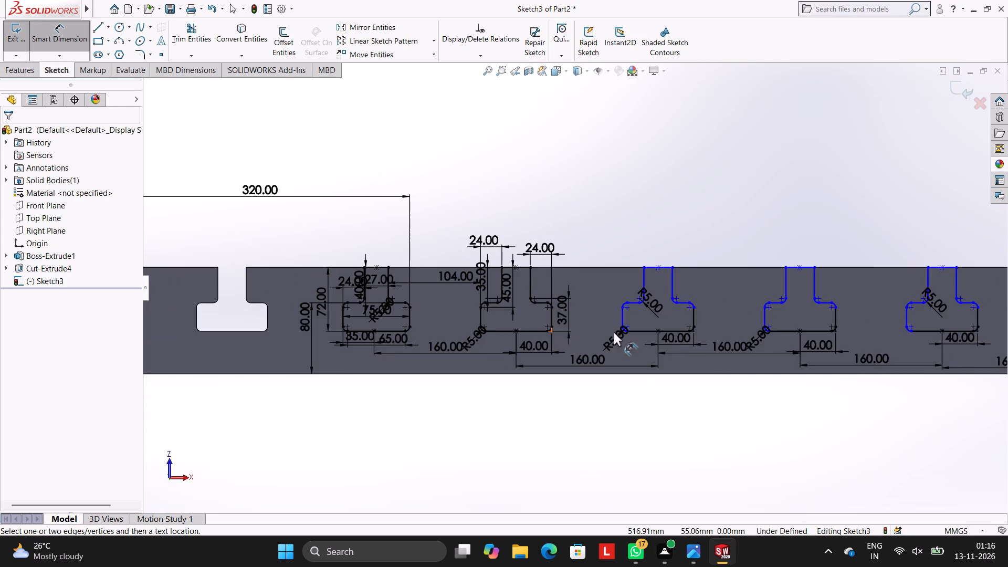
scroll(661, 325, "up", 4)
scroll(698, 308, "down", 4)
scroll(693, 259, "down", 3)
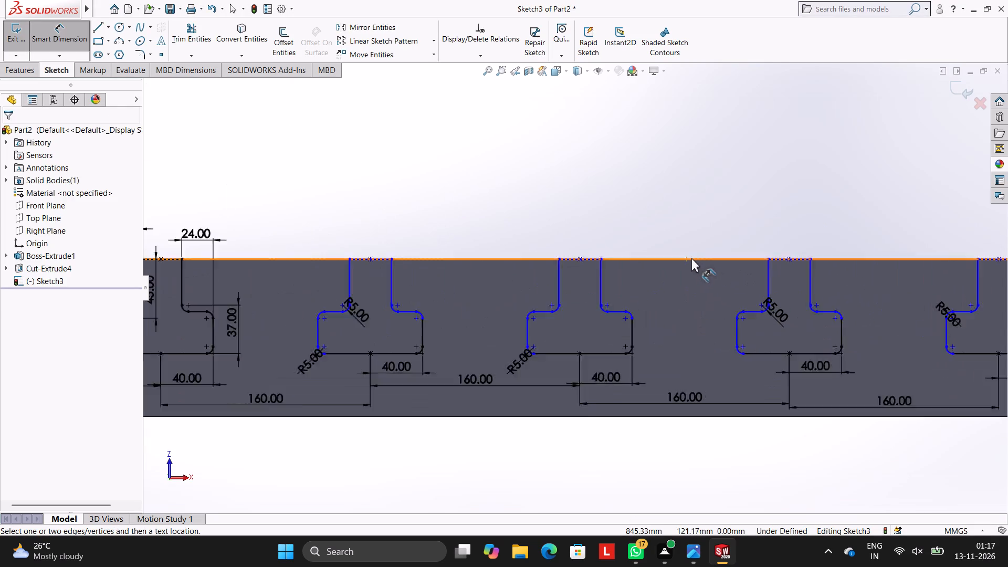
scroll(367, 310, "up", 2)
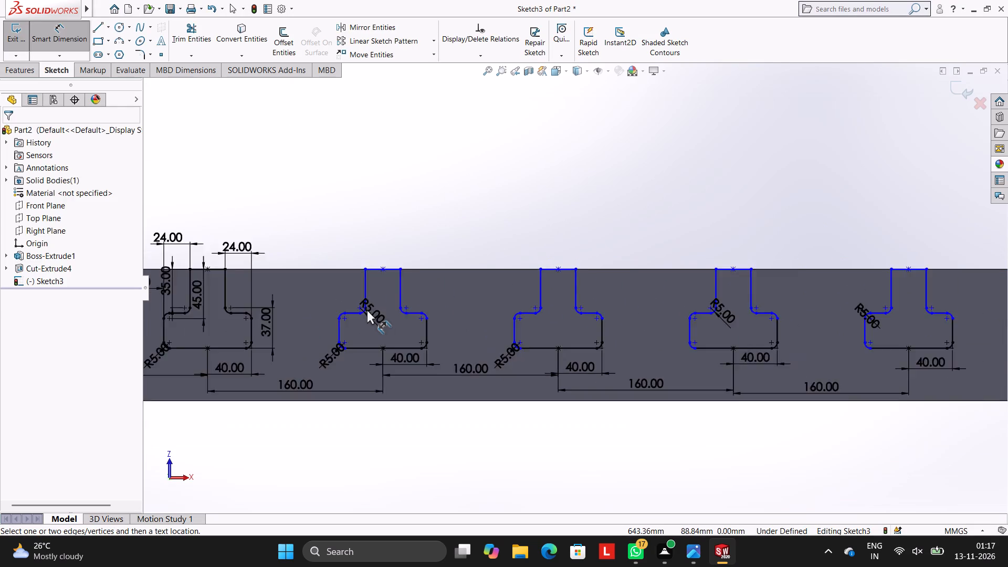
scroll(367, 310, "down", 2)
scroll(405, 361, "down", 2)
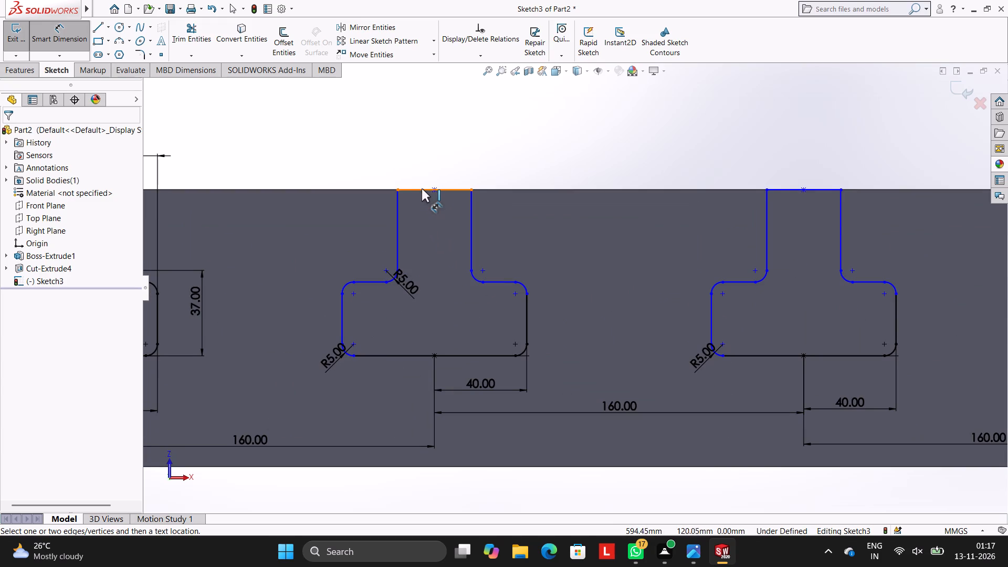
left_click(422, 188)
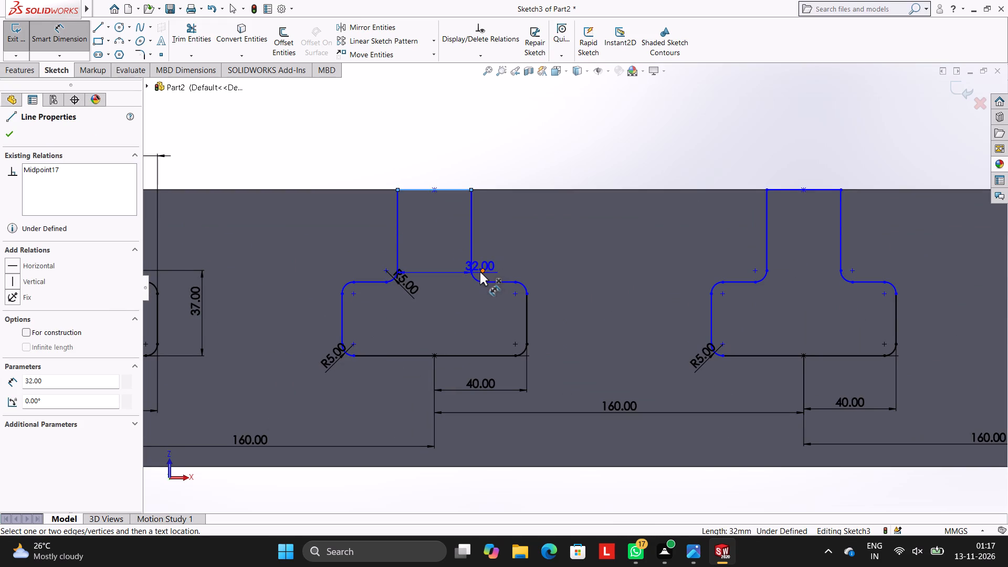
left_click(480, 272)
left_click(508, 216)
left_click(464, 198)
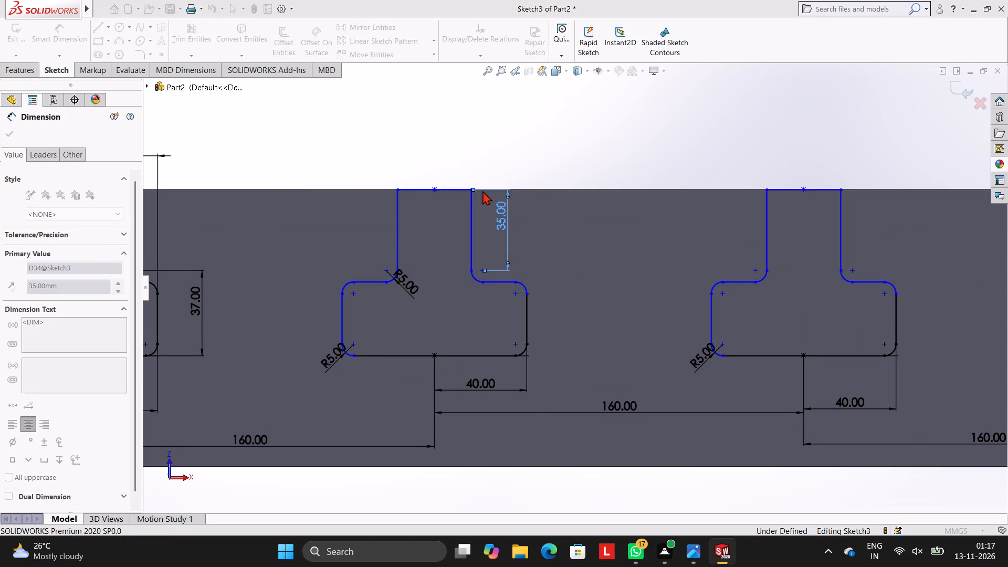
left_click(534, 155)
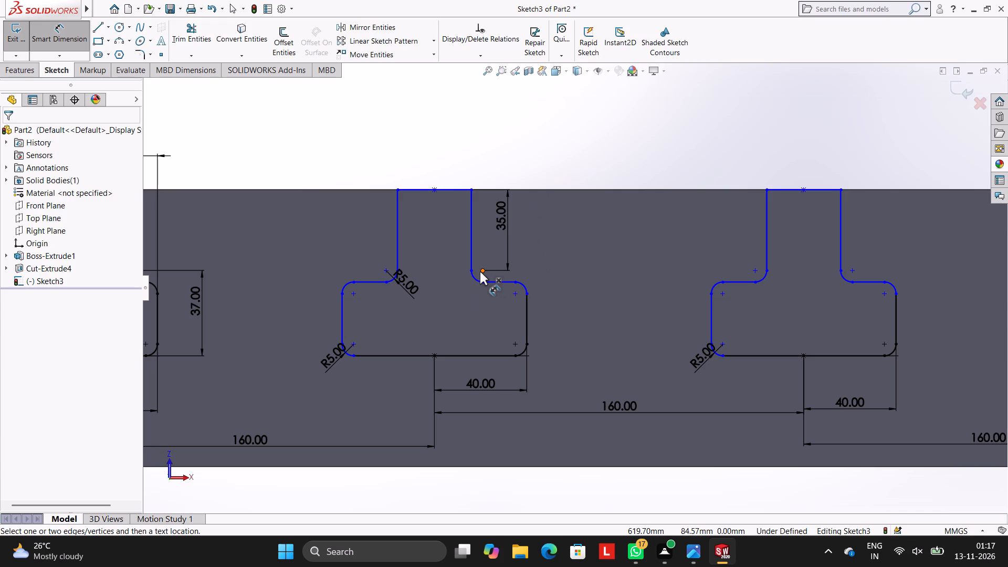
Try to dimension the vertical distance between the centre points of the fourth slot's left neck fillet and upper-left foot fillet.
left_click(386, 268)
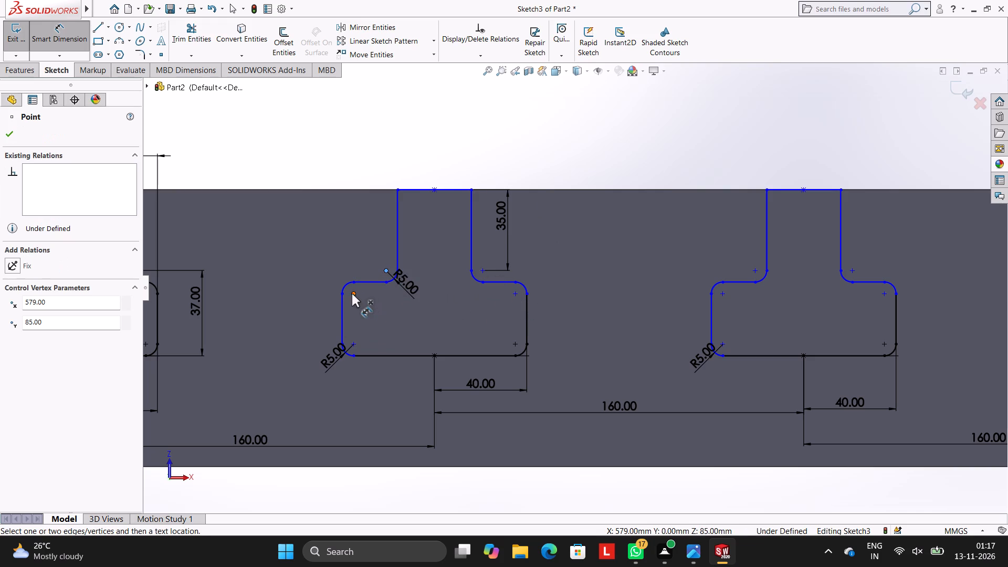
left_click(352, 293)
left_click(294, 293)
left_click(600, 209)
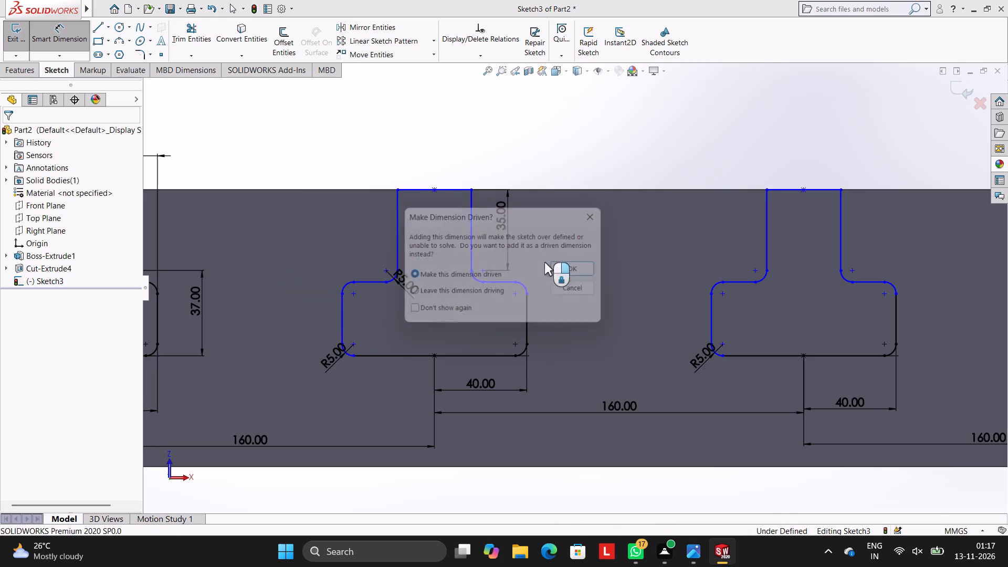
Dimension the vertical distance between the centre points of the fourth slot's two left foot fillets, placing it left of the slot.
left_click(354, 297)
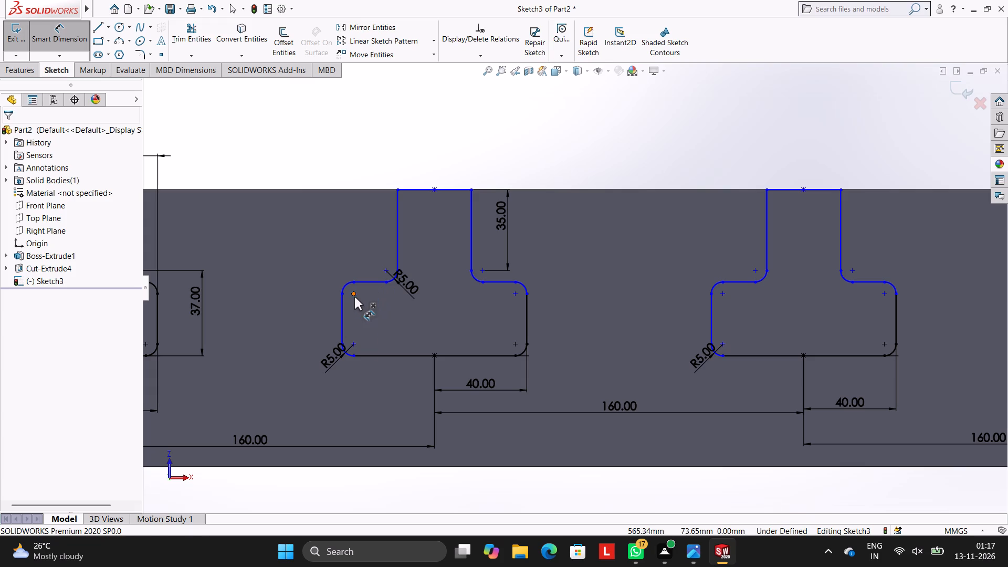
left_click(354, 342)
left_click(283, 317)
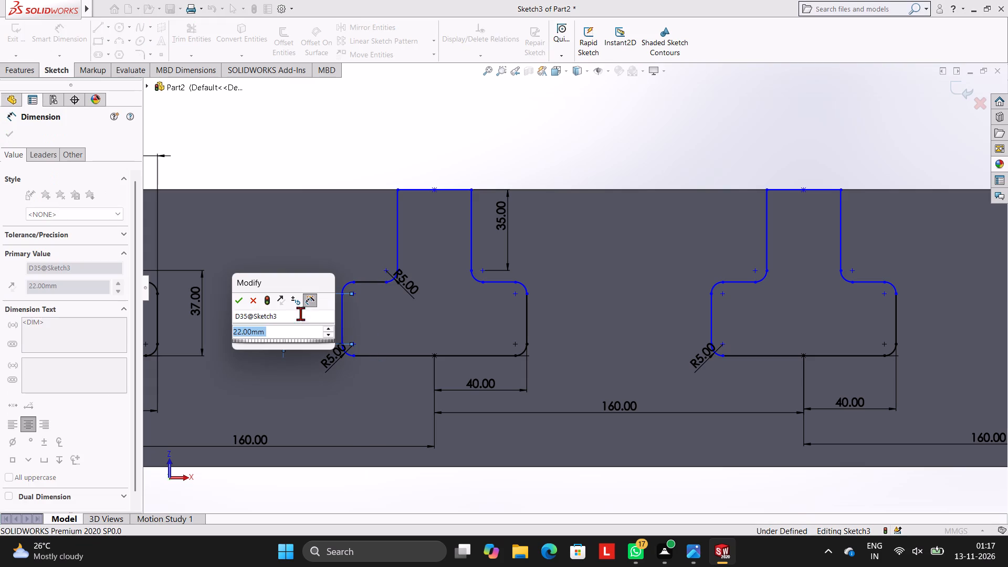
left_click(240, 299)
left_click(333, 240)
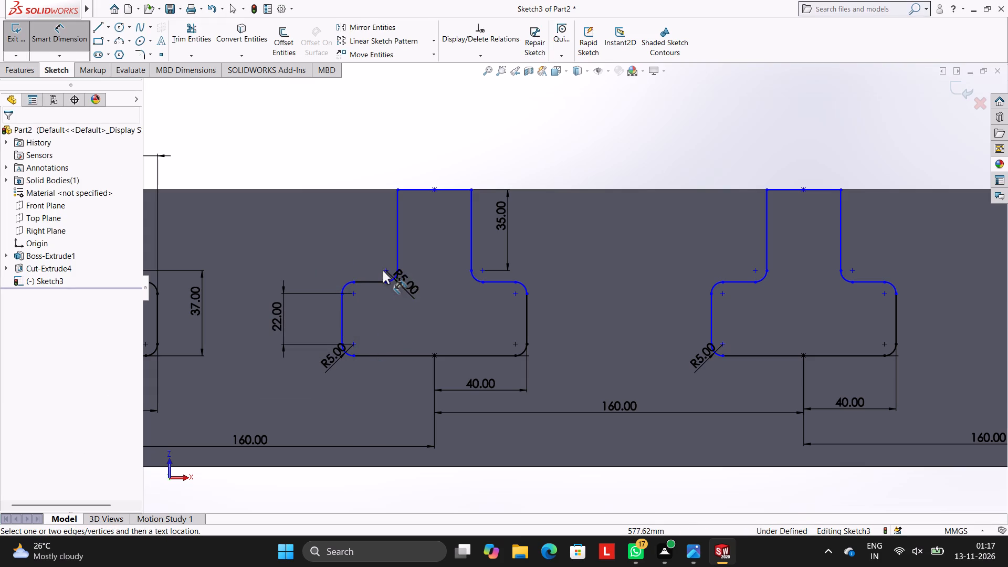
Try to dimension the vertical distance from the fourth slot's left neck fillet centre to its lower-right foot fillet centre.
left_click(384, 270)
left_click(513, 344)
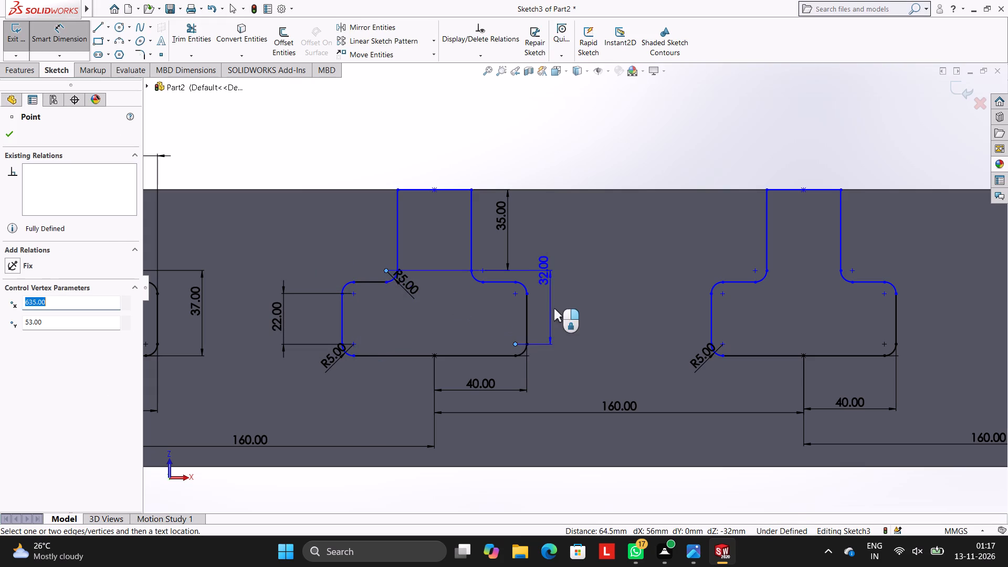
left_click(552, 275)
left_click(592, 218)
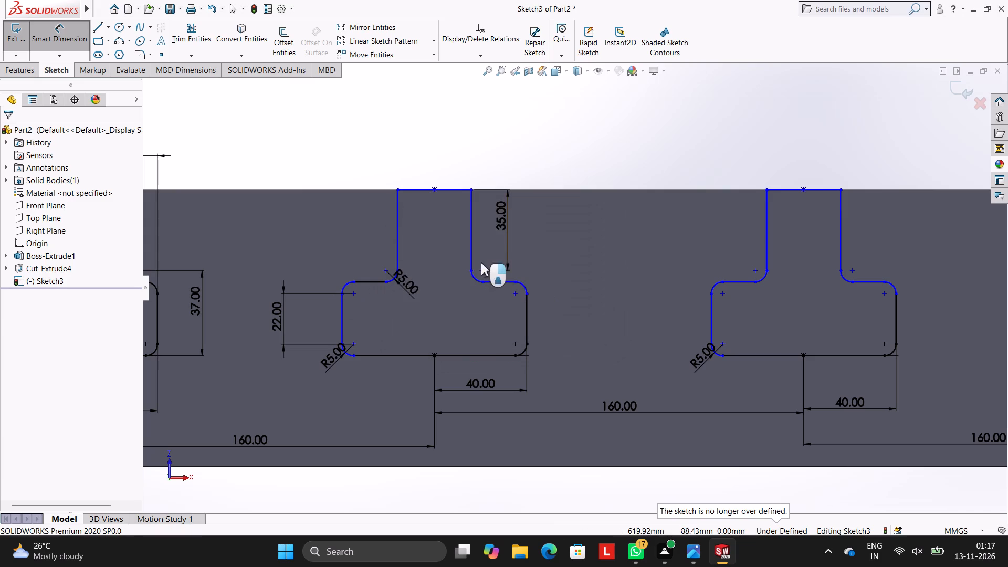
Dimension the vertical distance from the fourth slot's bottom line to its right neck fillet's centre point, placing it right of the slot.
left_click(482, 268)
left_click(452, 357)
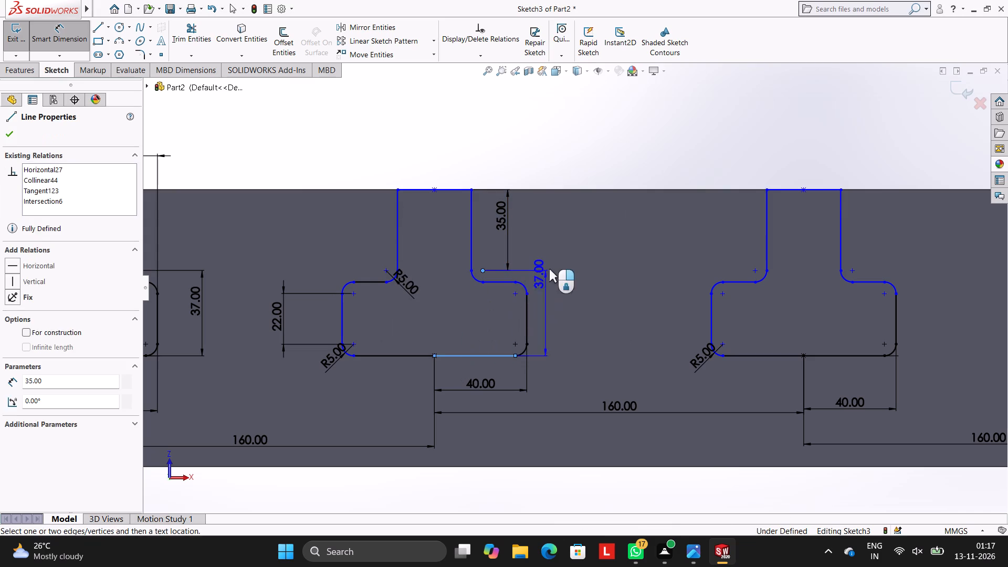
left_click(568, 255)
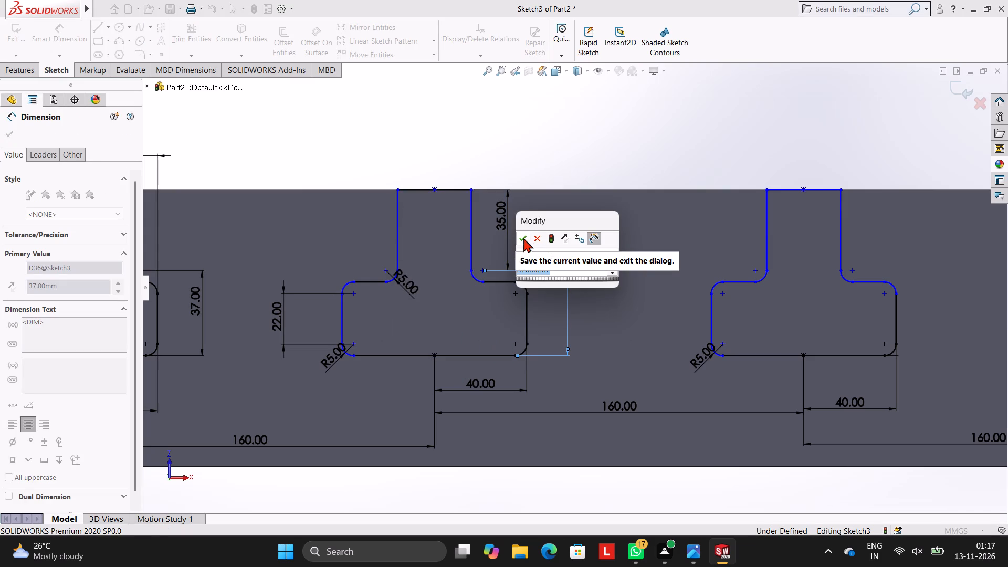
left_click(523, 238)
left_click(619, 241)
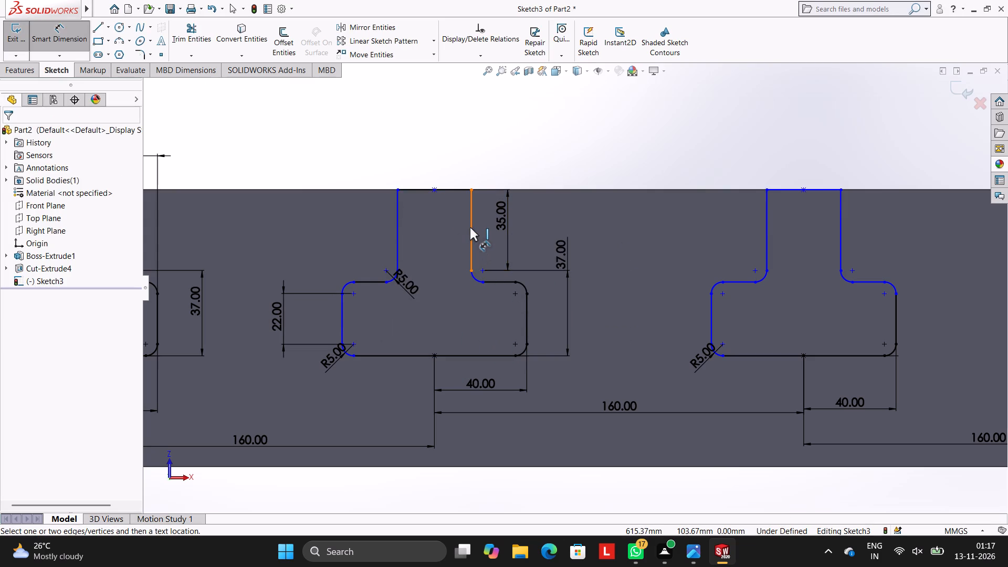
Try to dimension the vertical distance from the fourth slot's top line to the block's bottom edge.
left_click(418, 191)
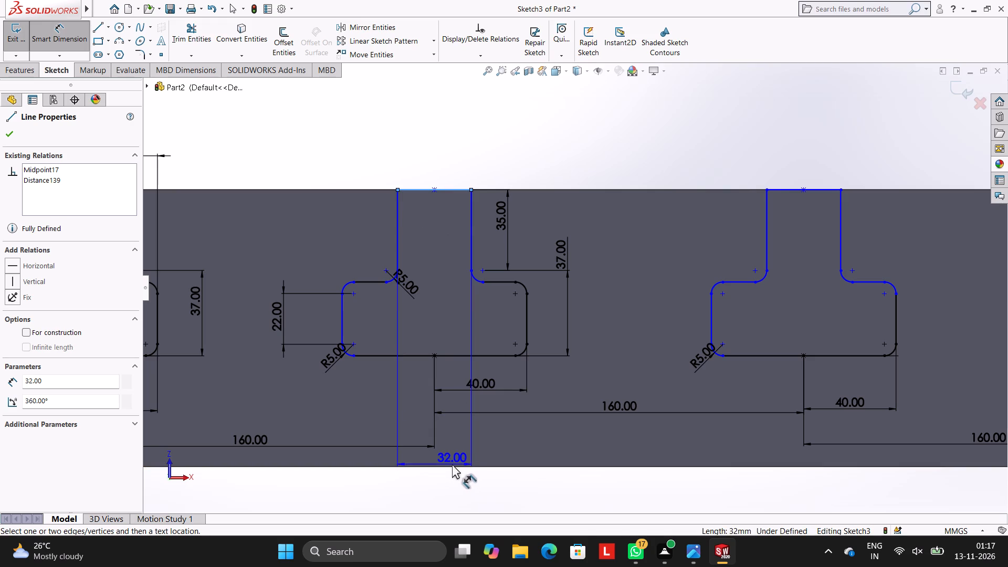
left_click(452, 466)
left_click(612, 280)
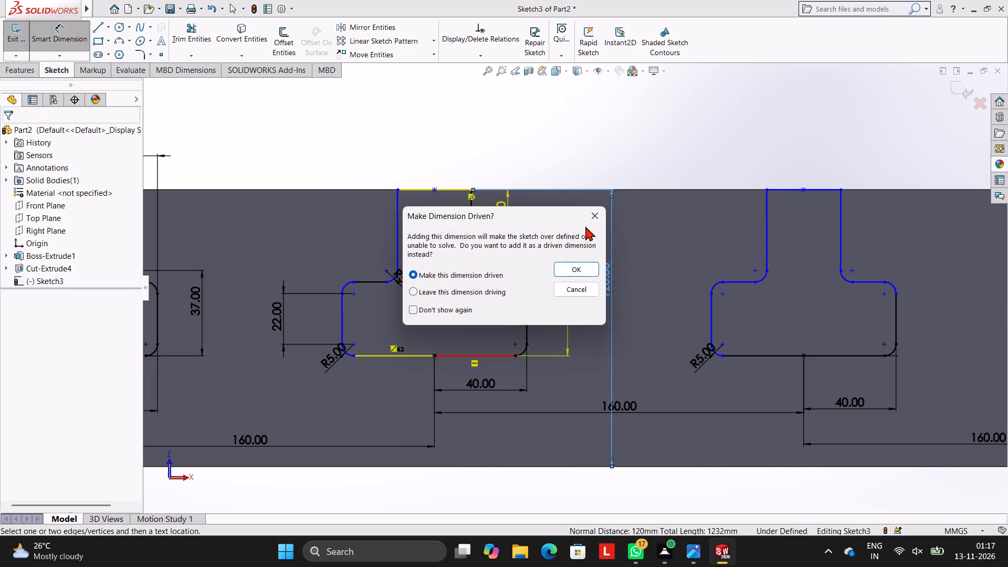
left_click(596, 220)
Dimension the horizontal distance between the right neck lines of the third and fourth slots, placing it above the block.
left_click(470, 235)
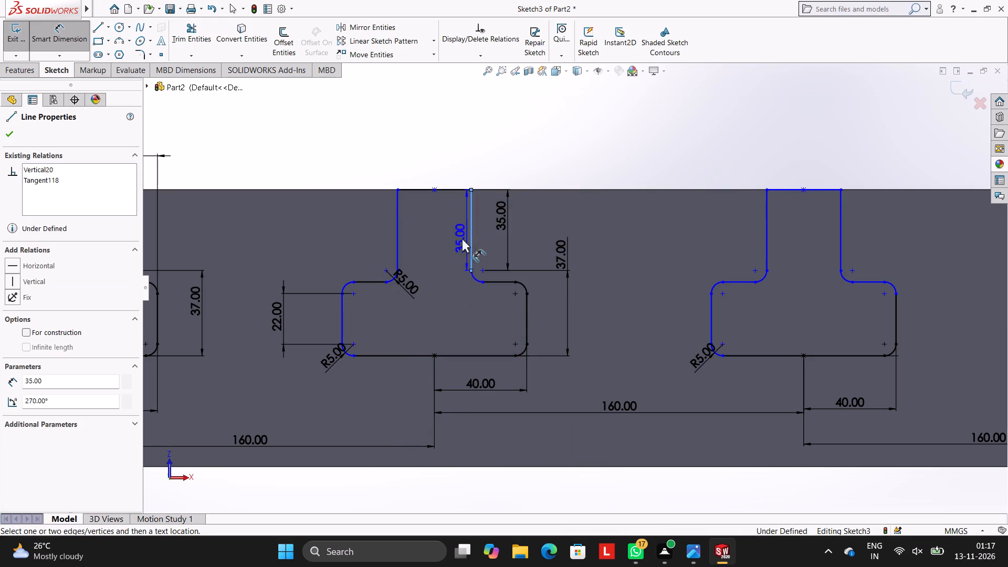
scroll(422, 261, "up", 1)
left_click(180, 239)
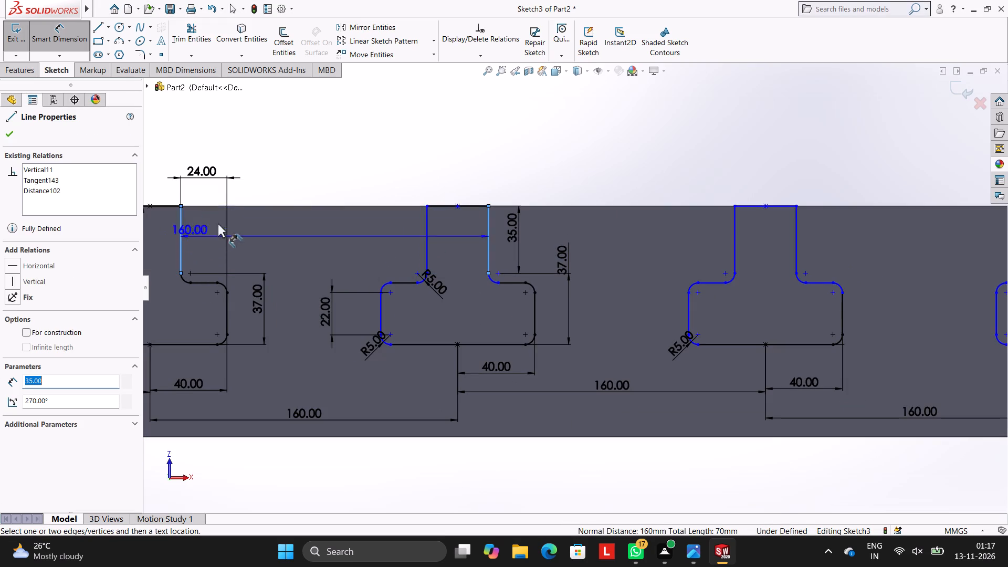
left_click(306, 139)
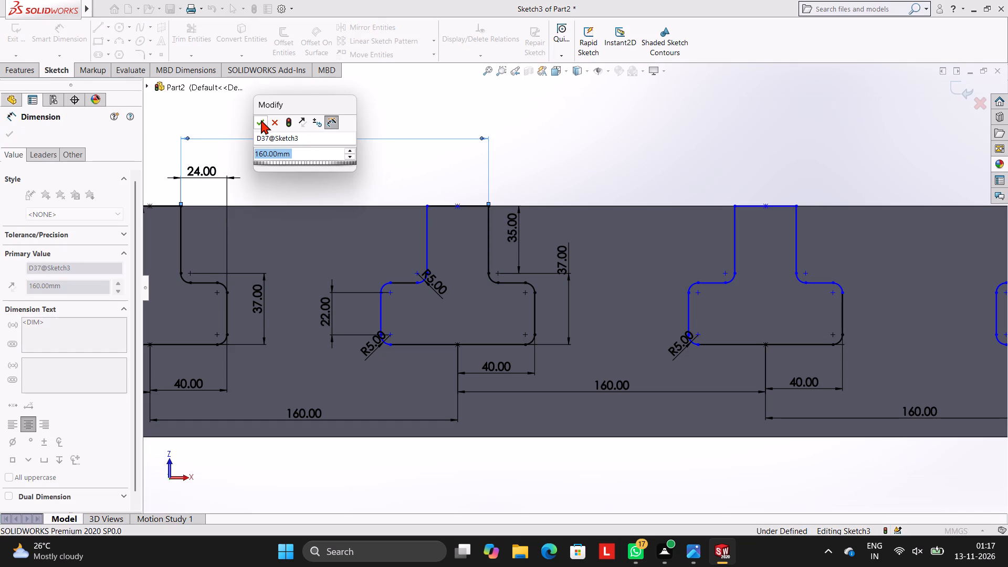
left_click(261, 120)
left_click(342, 145)
Dimension the horizontal distance between the left neck lines of the fourth and fifth slots, placing it above the block.
left_click(427, 237)
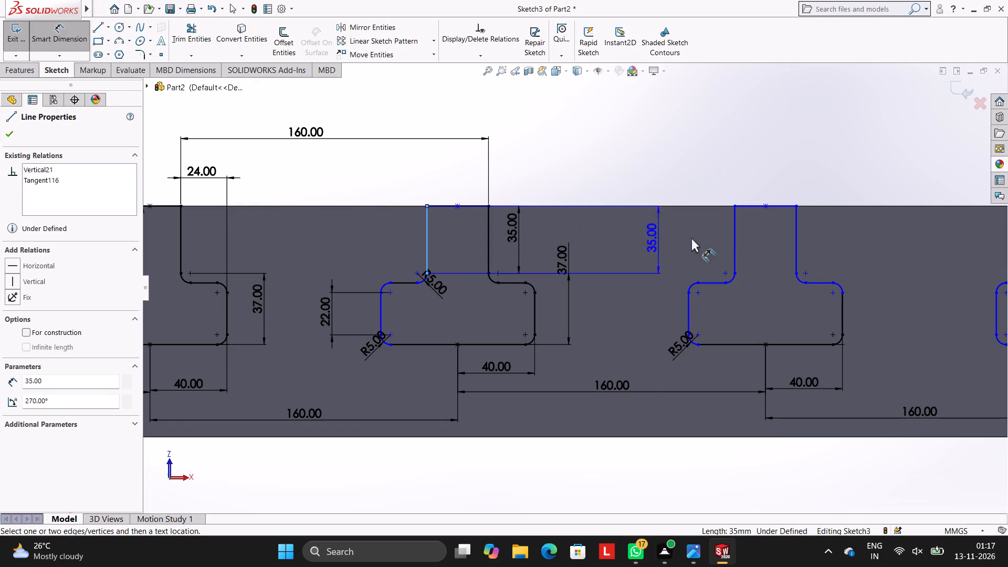
left_click(733, 240)
left_click(646, 109)
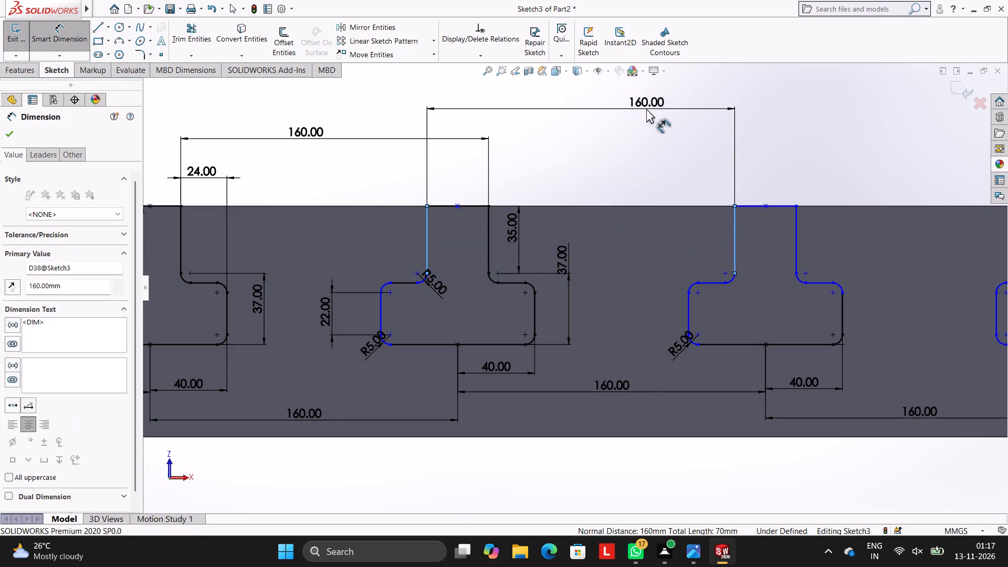
left_click(602, 92)
left_click(604, 144)
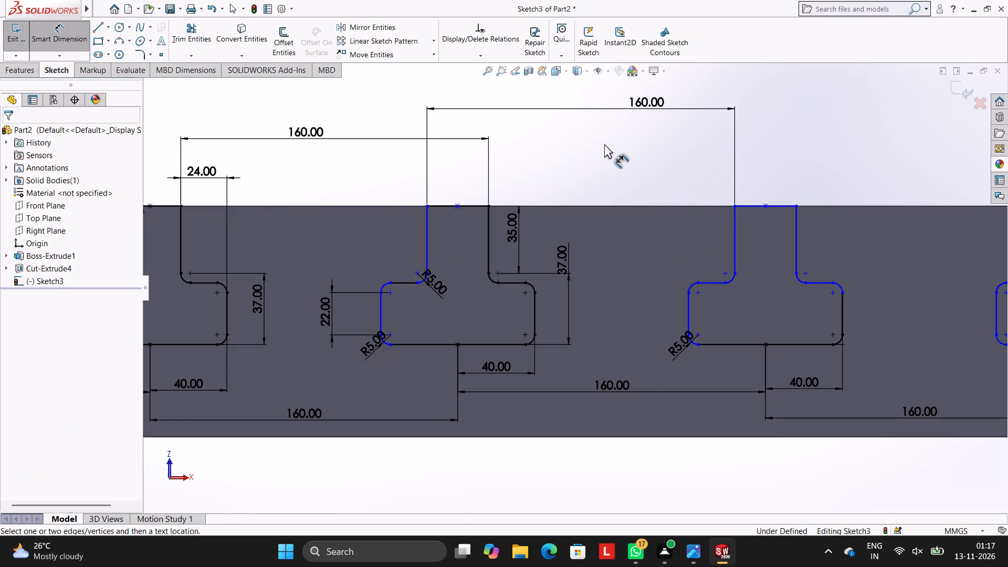
Dimension the horizontal distance between the left neck lines of the third and fourth slots, placing it above the block.
scroll(479, 218, "down", 3)
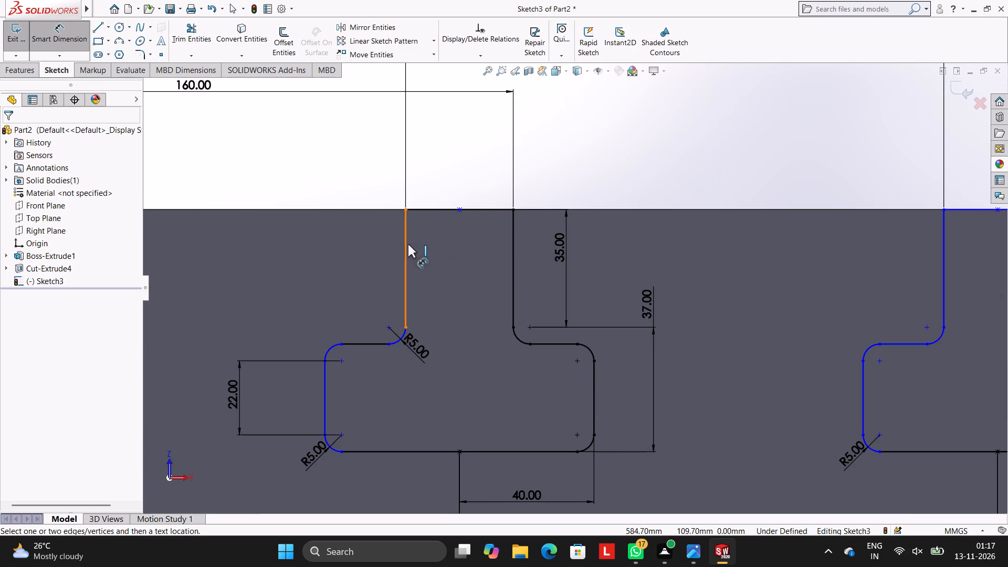
left_click(406, 244)
scroll(460, 249, "up", 3)
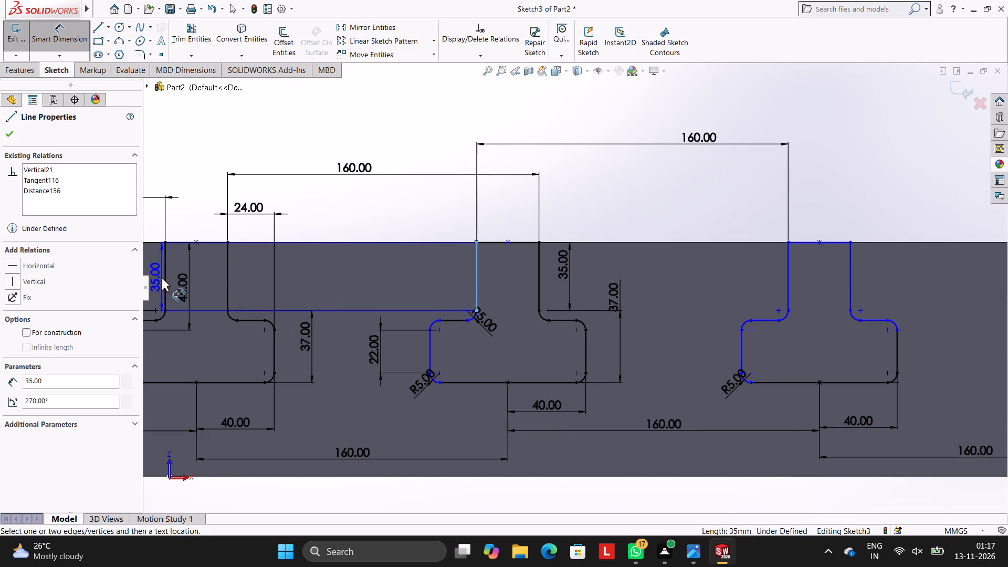
left_click(163, 278)
left_click(354, 119)
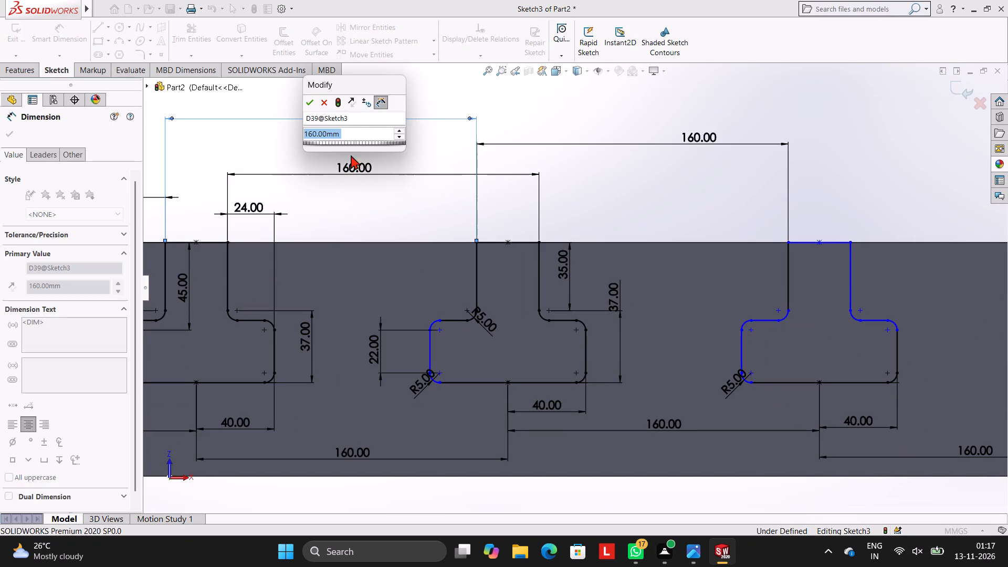
left_click(309, 99)
left_click(413, 192)
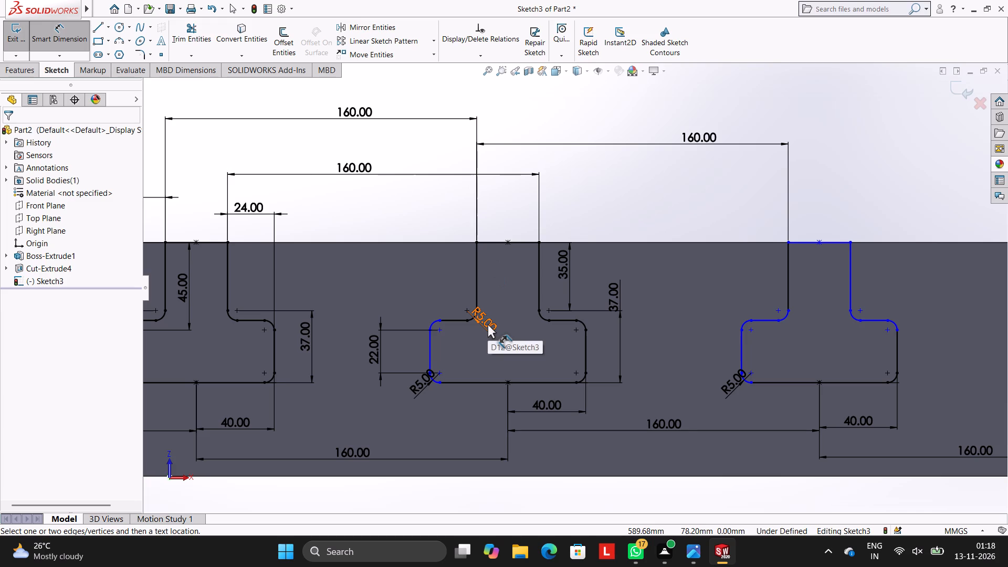
Dimension the horizontal distance from the fourth slot's left foot side to the centre of its left neck fillet, placing it above the shoulder.
scroll(582, 363, "up", 2)
scroll(582, 363, "down", 2)
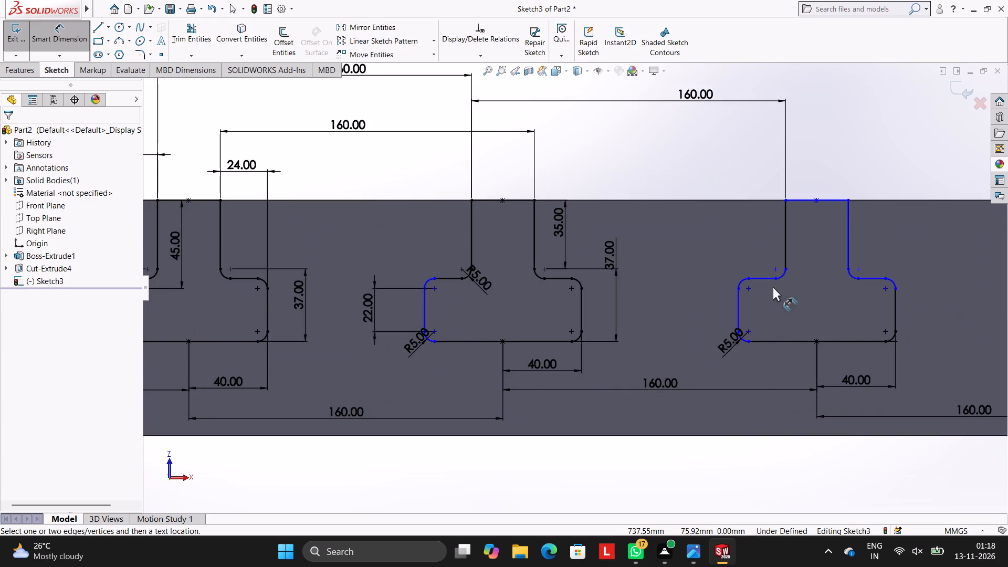
scroll(773, 287, "up", 9)
scroll(778, 287, "down", 2)
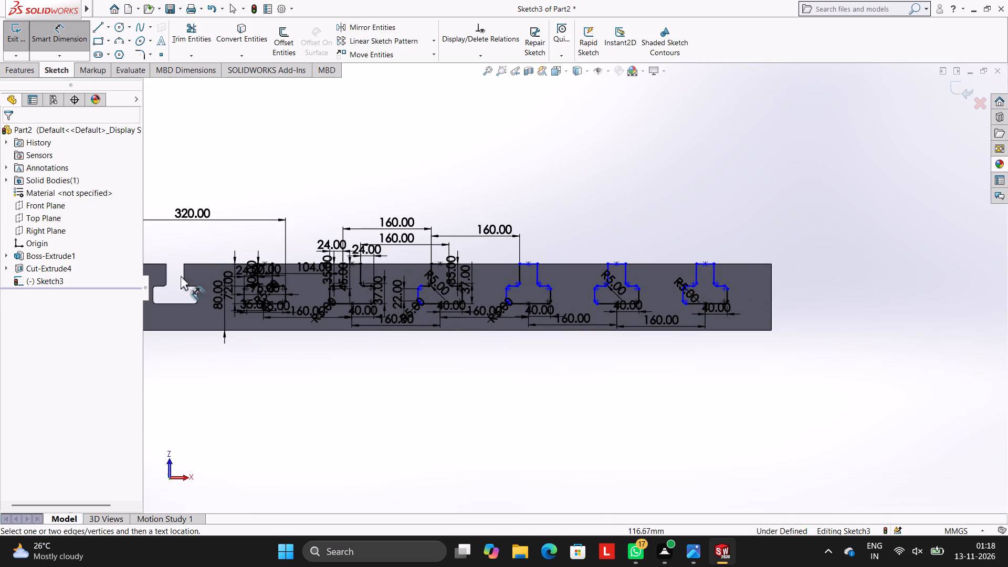
scroll(339, 274, "up", 3)
scroll(466, 320, "down", 4)
scroll(592, 282, "down", 4)
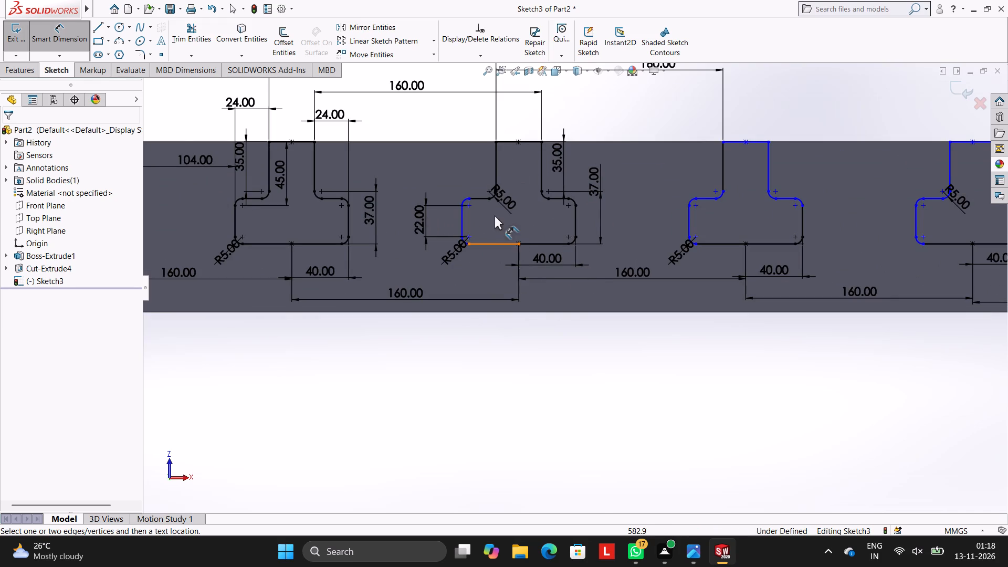
scroll(502, 208, "down", 4)
left_click(446, 246)
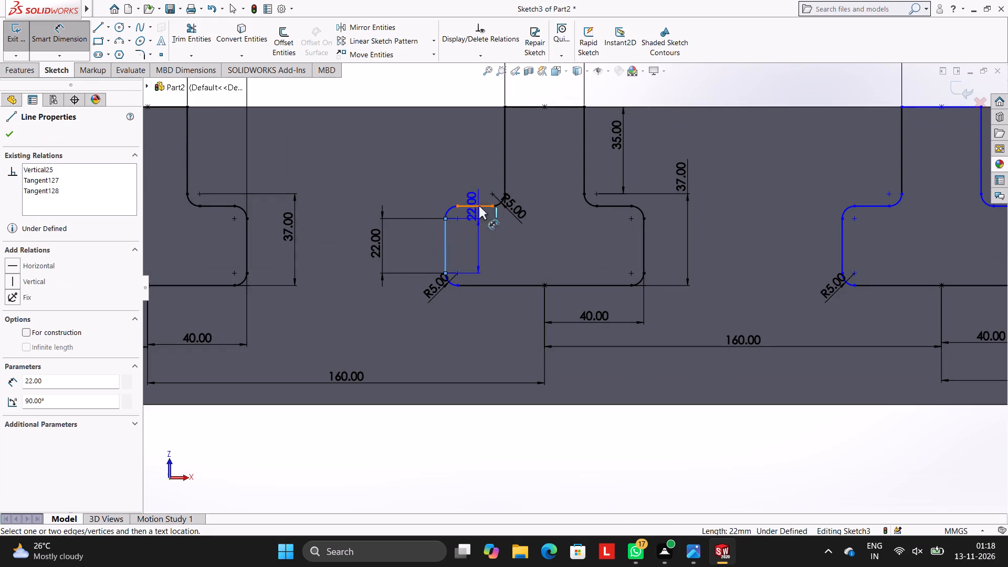
left_click(491, 193)
left_click(471, 155)
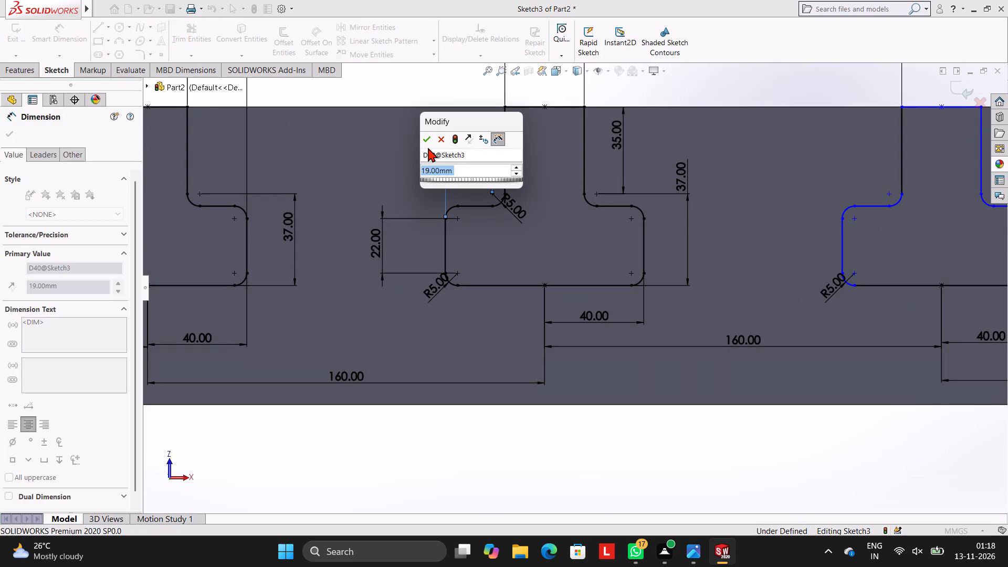
left_click(427, 139)
left_click(370, 138)
Dimension the horizontal distance between the fifth slot's right neck line and the right side of its foot, placing it above the shoulder.
scroll(721, 204, "up", 6)
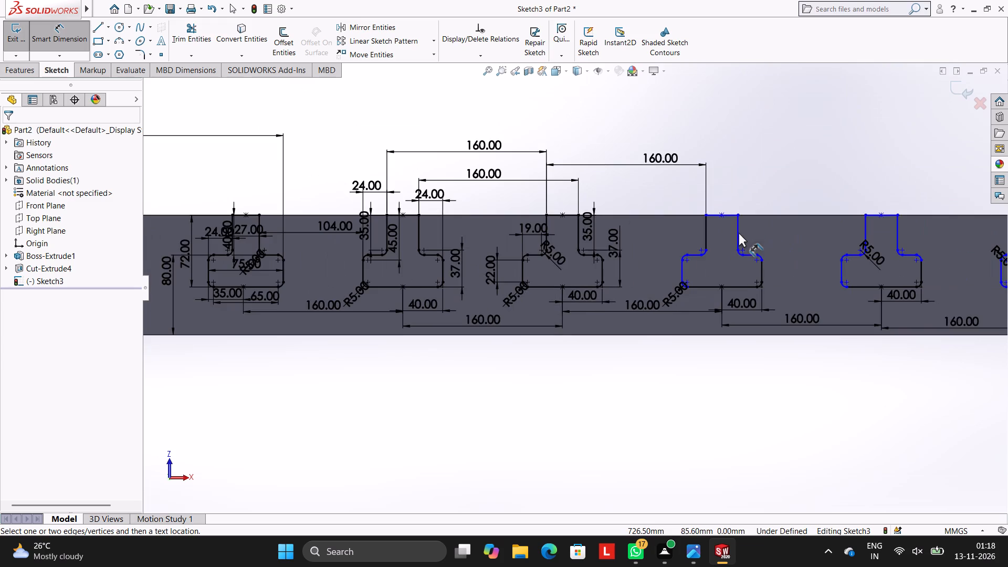
scroll(731, 271, "up", 2)
scroll(731, 271, "down", 2)
scroll(759, 279, "up", 1)
scroll(772, 280, "down", 3)
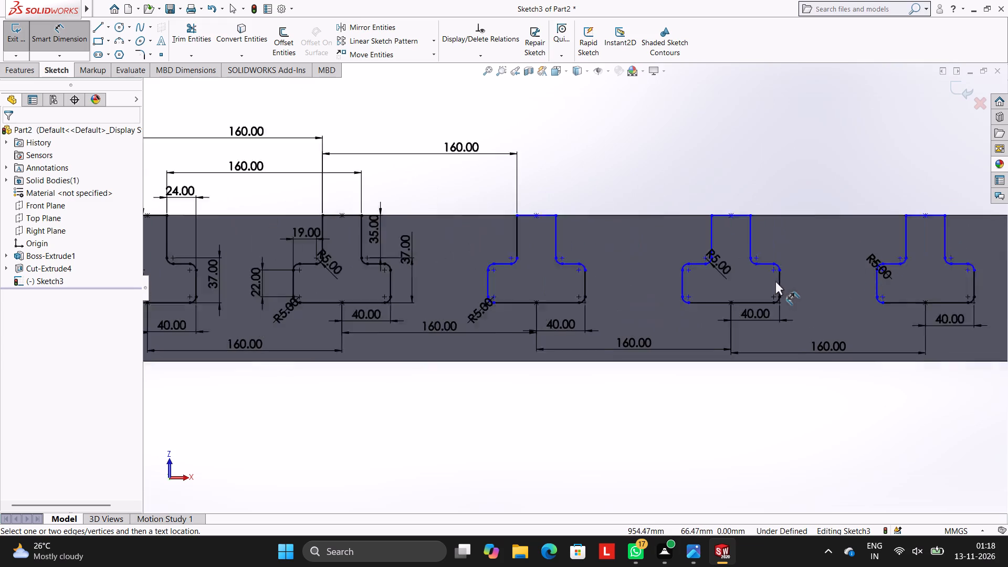
scroll(487, 244, "down", 3)
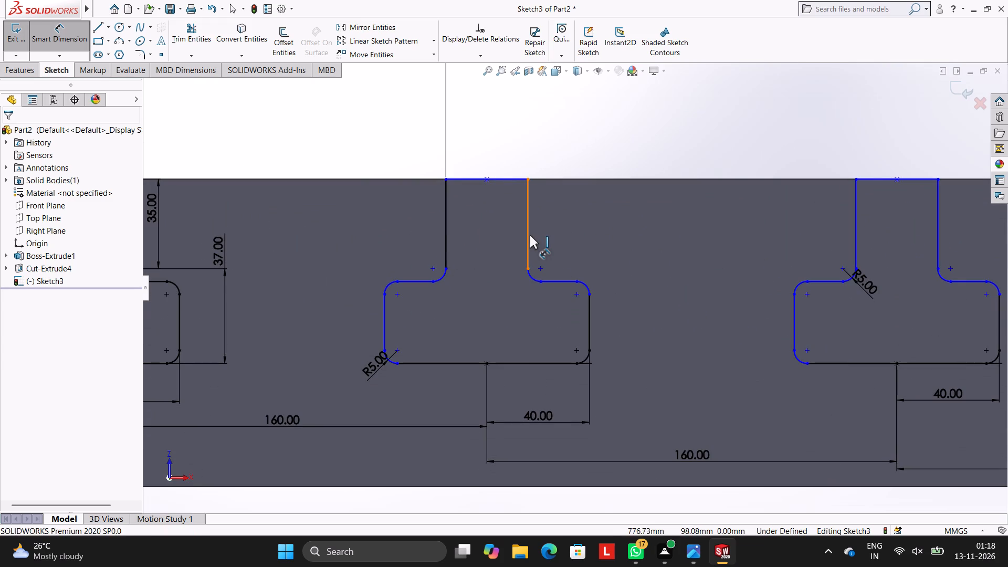
left_click(530, 235)
left_click(590, 307)
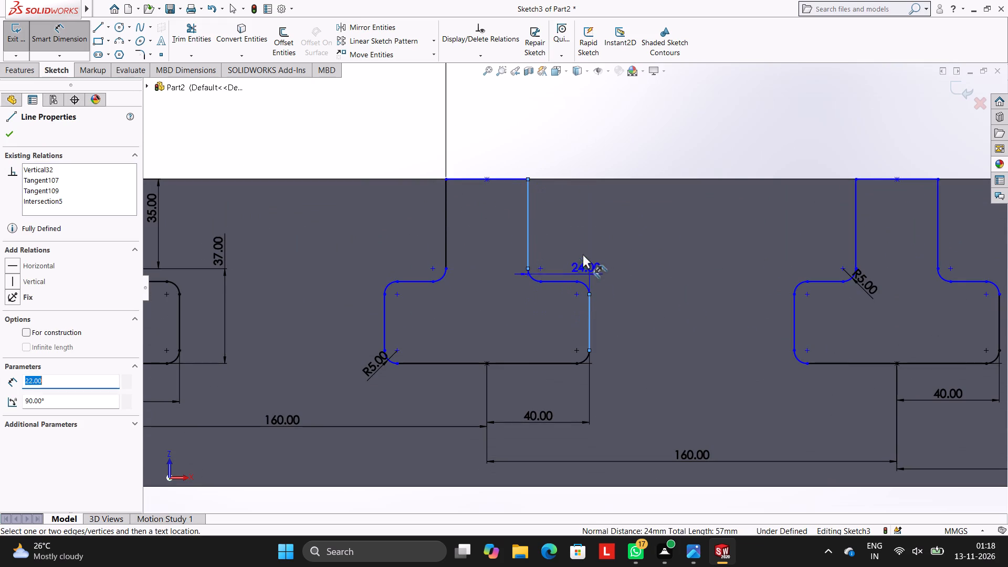
left_click(577, 215)
left_click(530, 200)
left_click(638, 268)
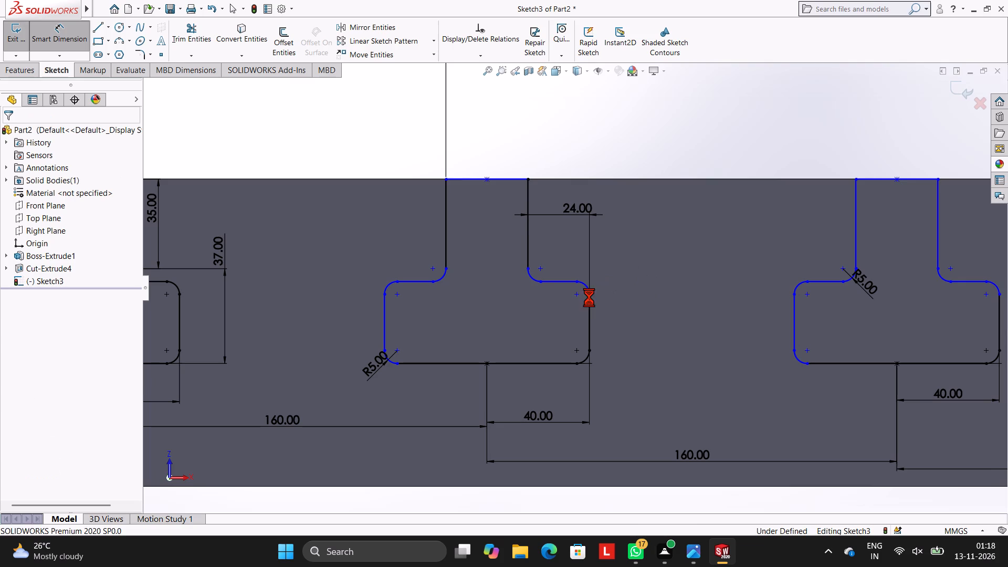
Dimension the vertical distance from the fifth slot's top line to its right shoulder line, placing it to the right of the slot.
left_click(507, 180)
left_click(562, 279)
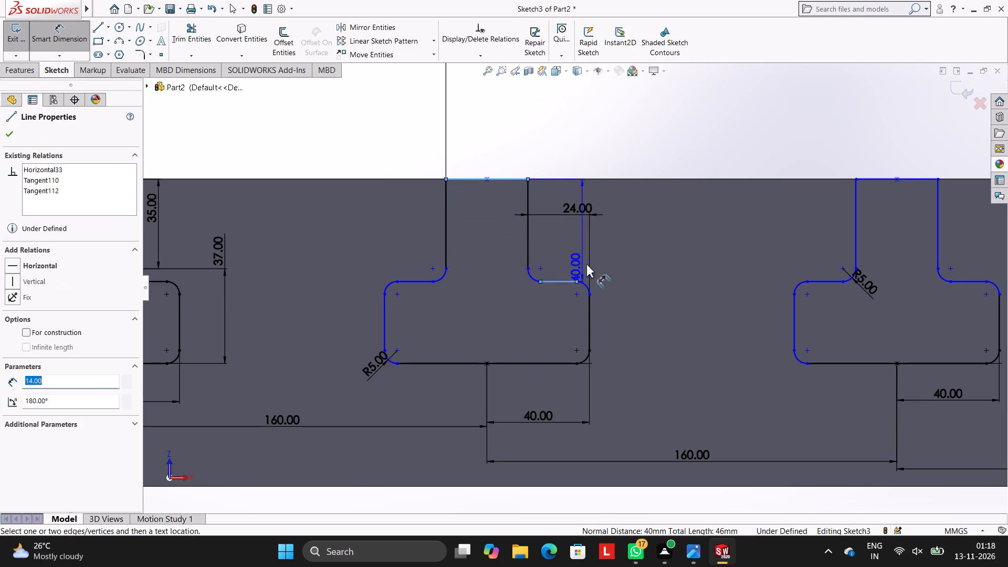
left_click(652, 218)
left_click(604, 201)
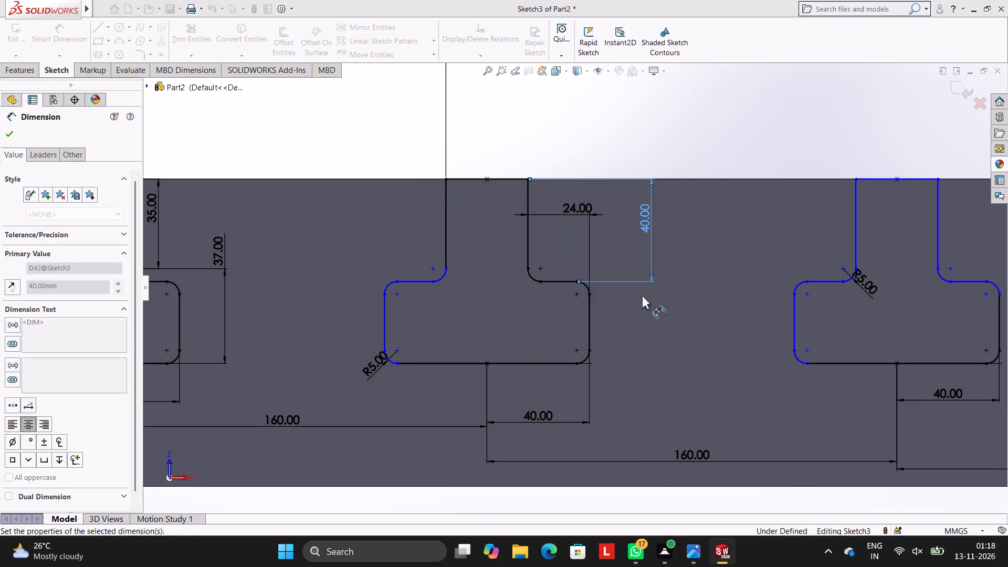
left_click(641, 304)
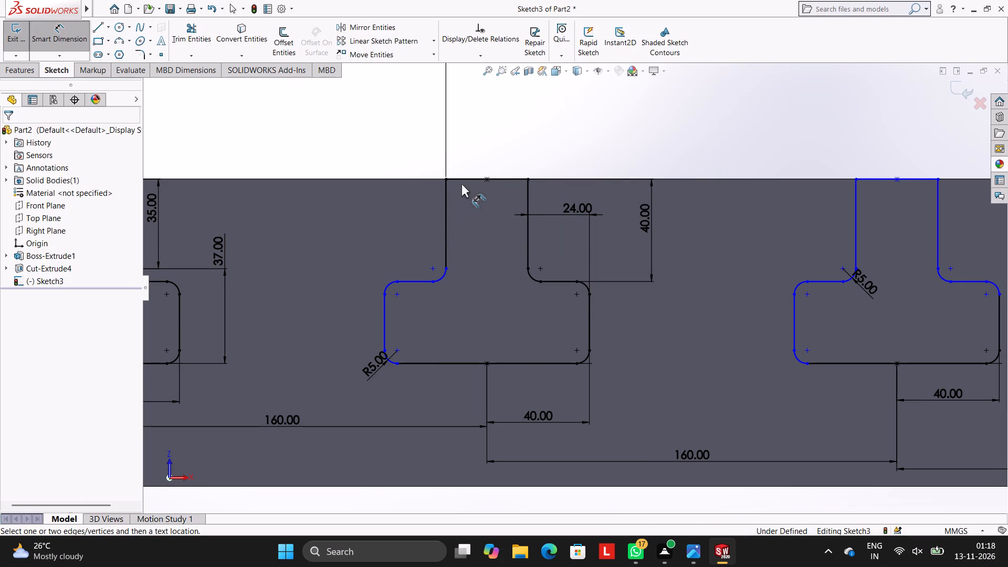
Dimension the vertical distance from the fifth slot's top line to its left shoulder line, placing it to the left of the slot.
left_click(465, 177)
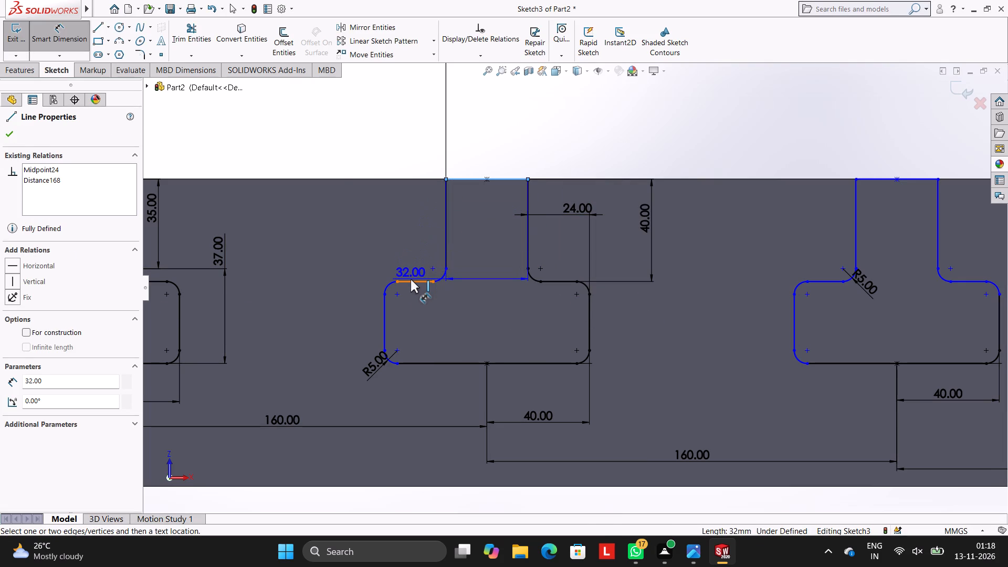
left_click(411, 279)
left_click(340, 253)
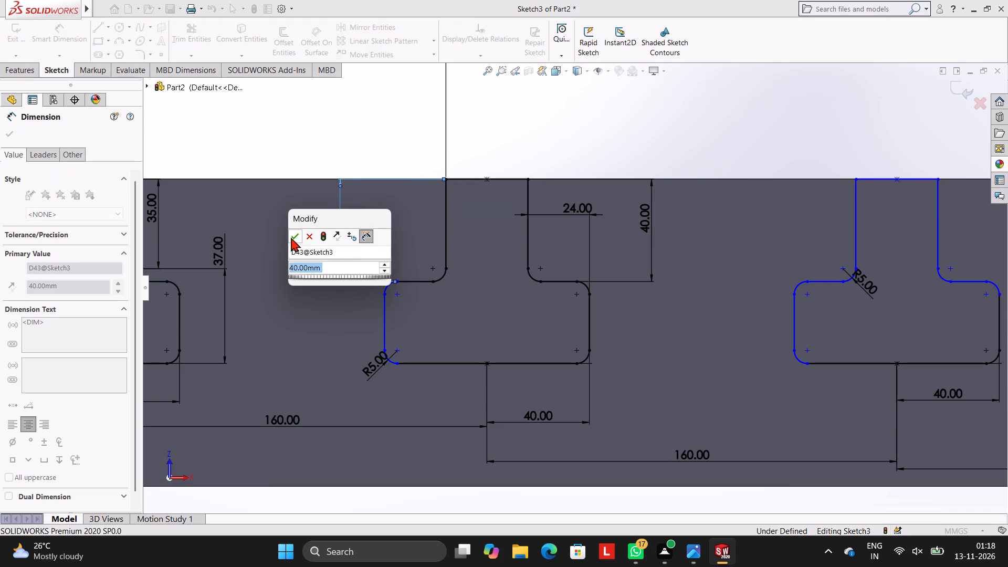
left_click(291, 237)
left_click(283, 216)
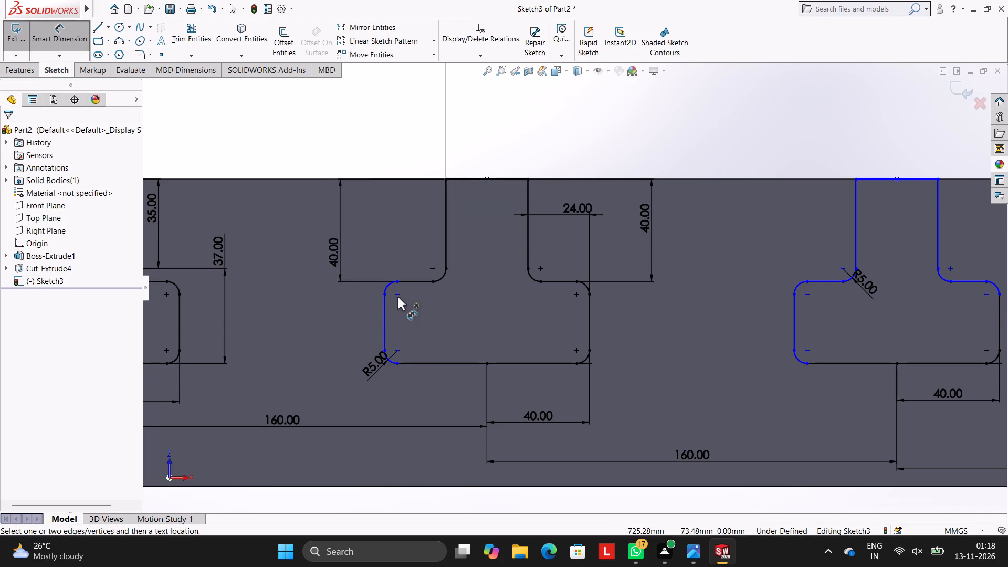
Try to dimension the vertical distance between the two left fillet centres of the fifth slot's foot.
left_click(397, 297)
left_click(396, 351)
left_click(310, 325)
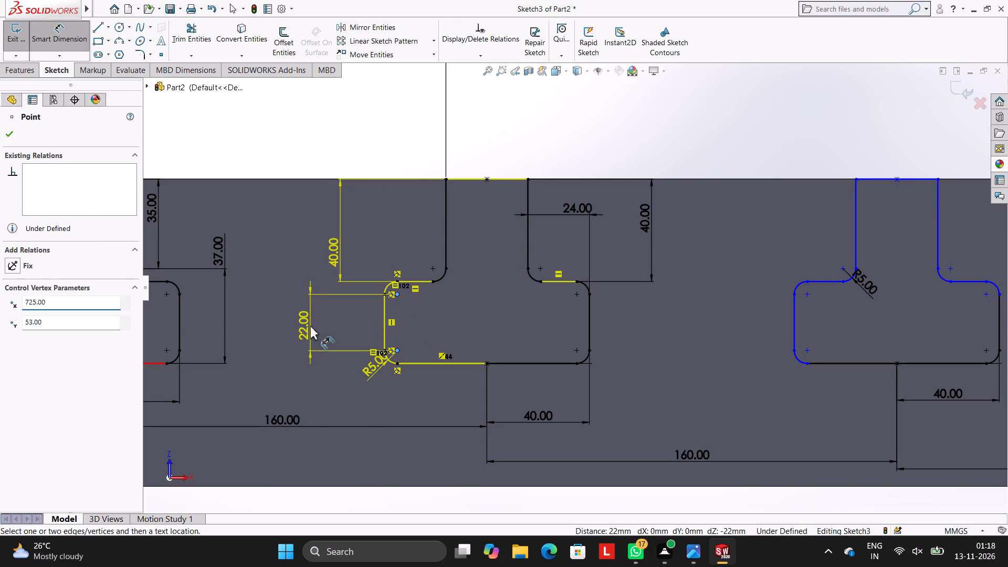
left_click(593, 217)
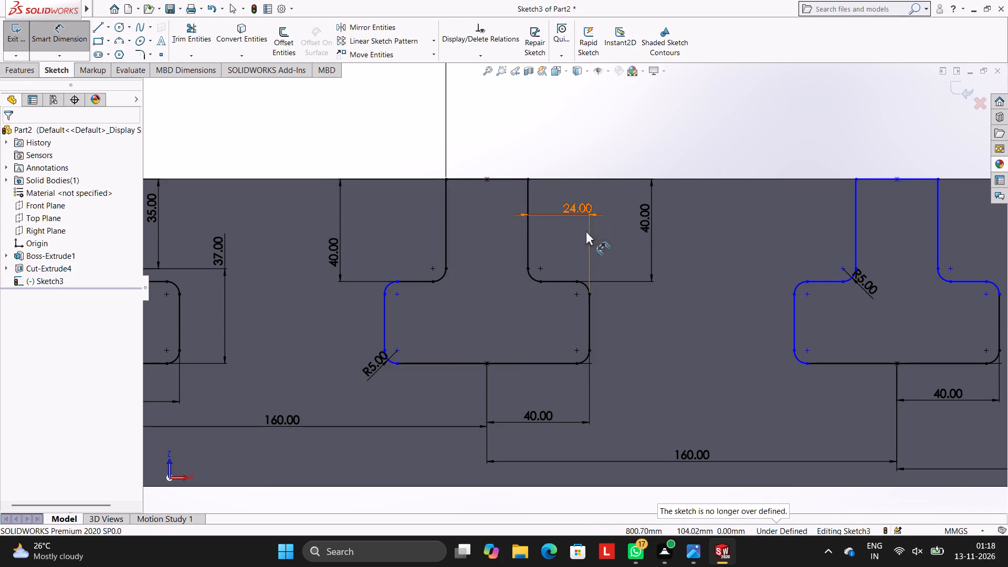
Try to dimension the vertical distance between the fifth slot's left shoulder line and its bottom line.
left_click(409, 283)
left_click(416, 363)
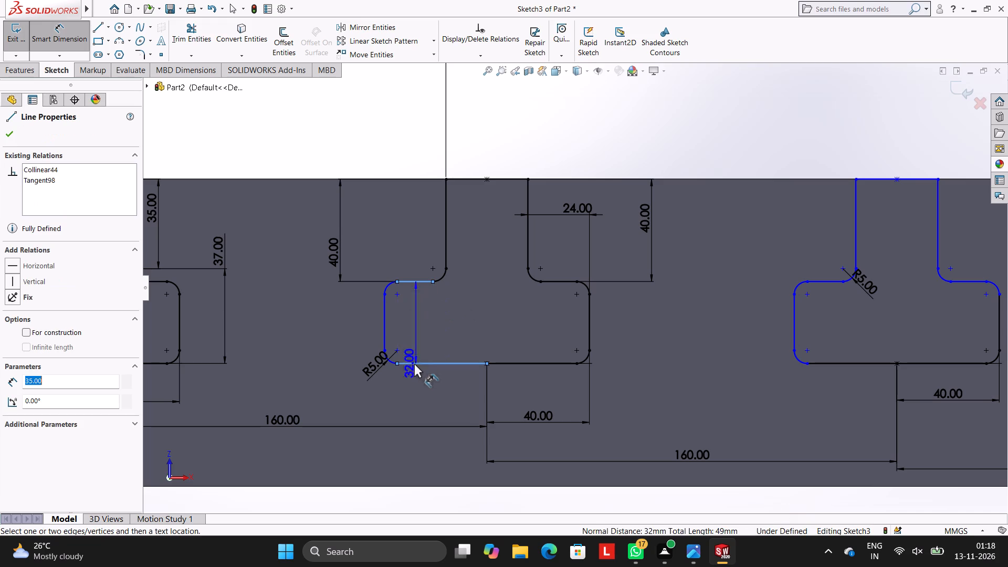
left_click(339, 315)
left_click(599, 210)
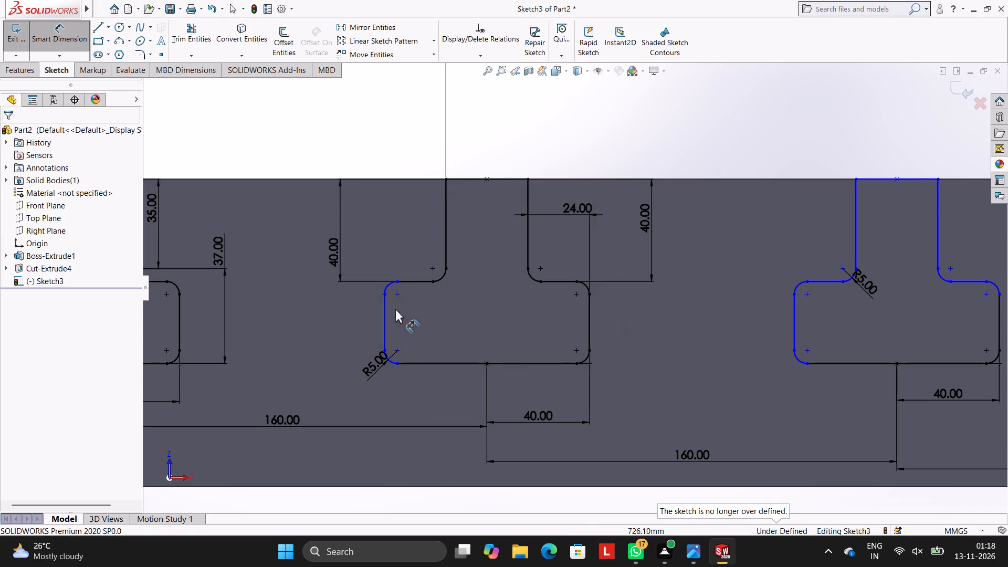
Dimension the horizontal distance from the fifth slot's left foot side to its right neck line, placing it inside the foot.
left_click(382, 310)
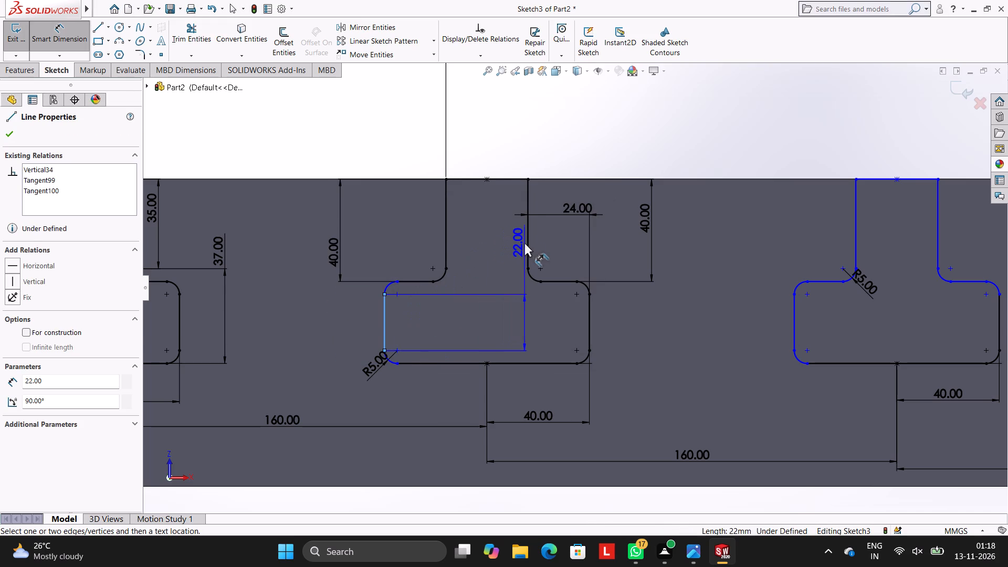
left_click(525, 243)
left_click(499, 319)
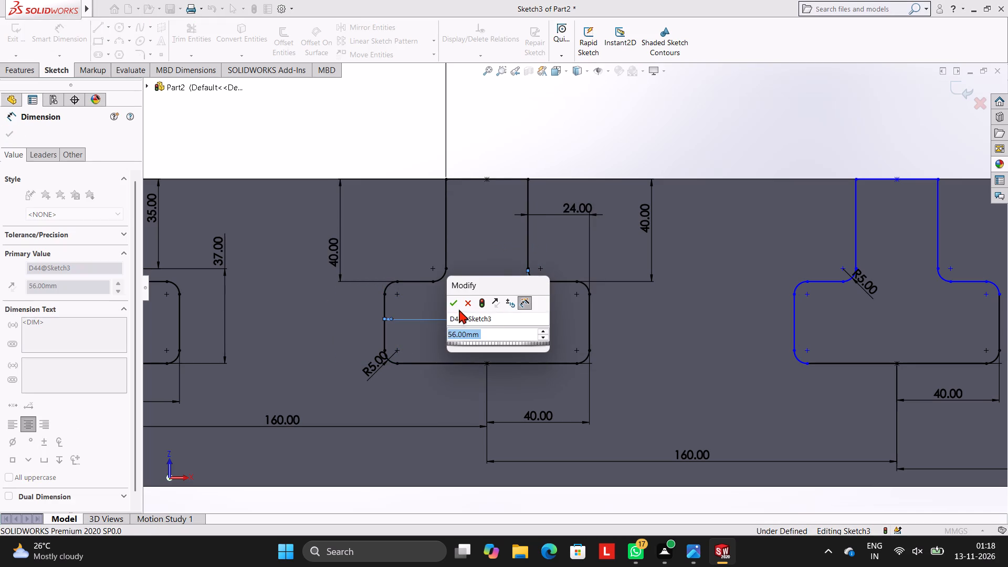
left_click(455, 305)
left_click(484, 247)
Dimension the overall foot width of the sixth slot between its left and right side lines, placing it inside the foot.
scroll(763, 302, "up", 2)
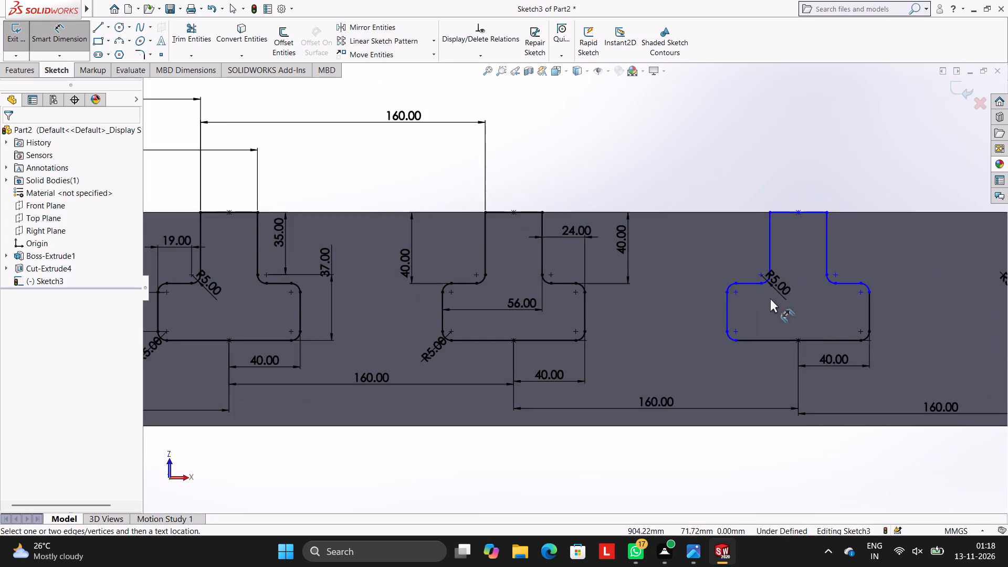
scroll(770, 298, "up", 5)
scroll(808, 288, "down", 2)
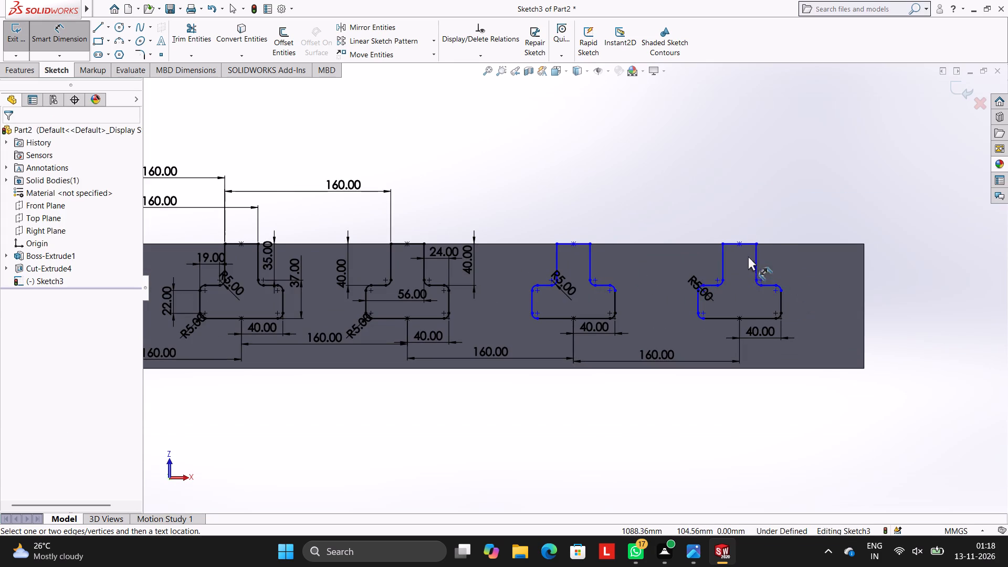
scroll(739, 280, "down", 2)
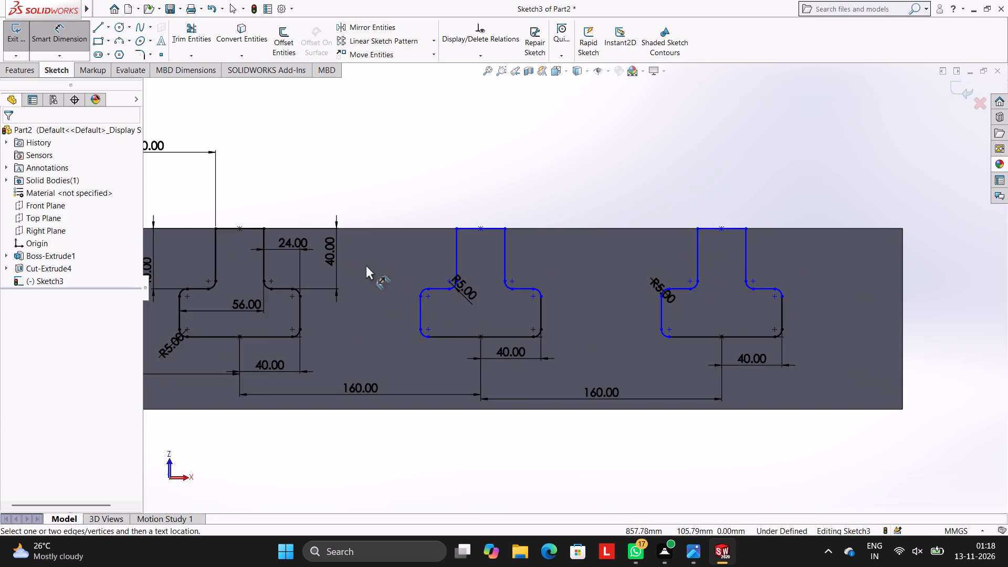
scroll(486, 266, "down", 5)
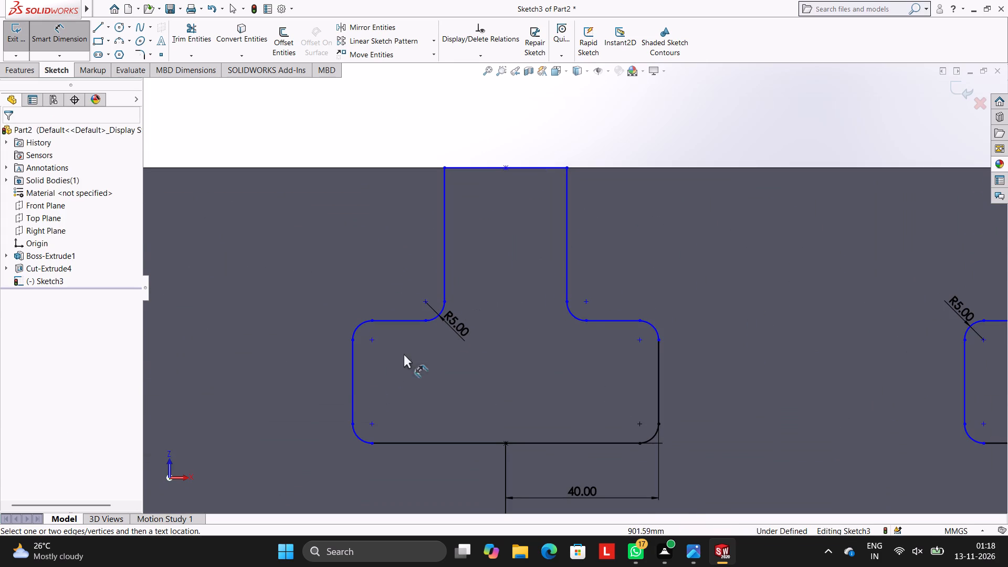
left_click(351, 383)
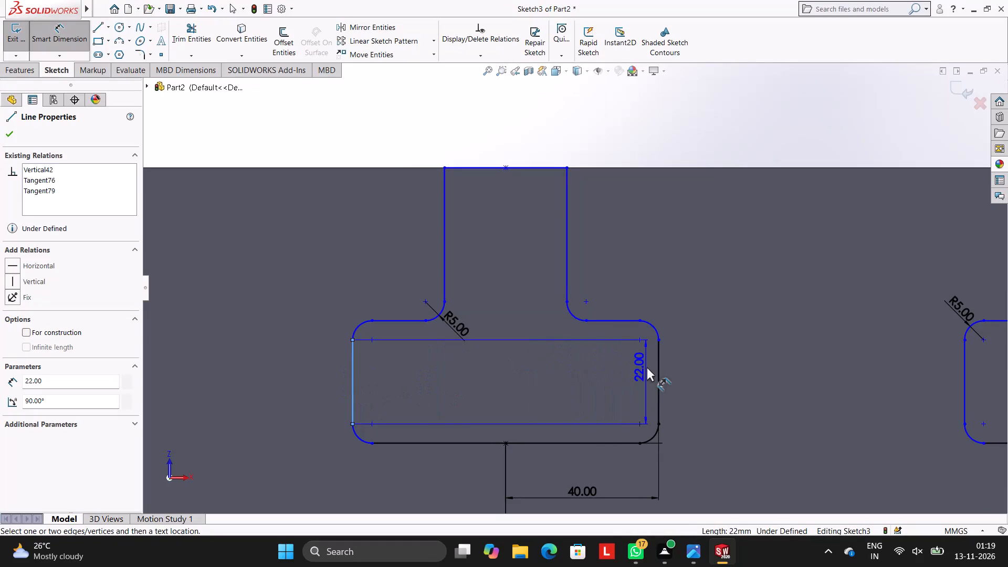
left_click(658, 369)
left_click(521, 395)
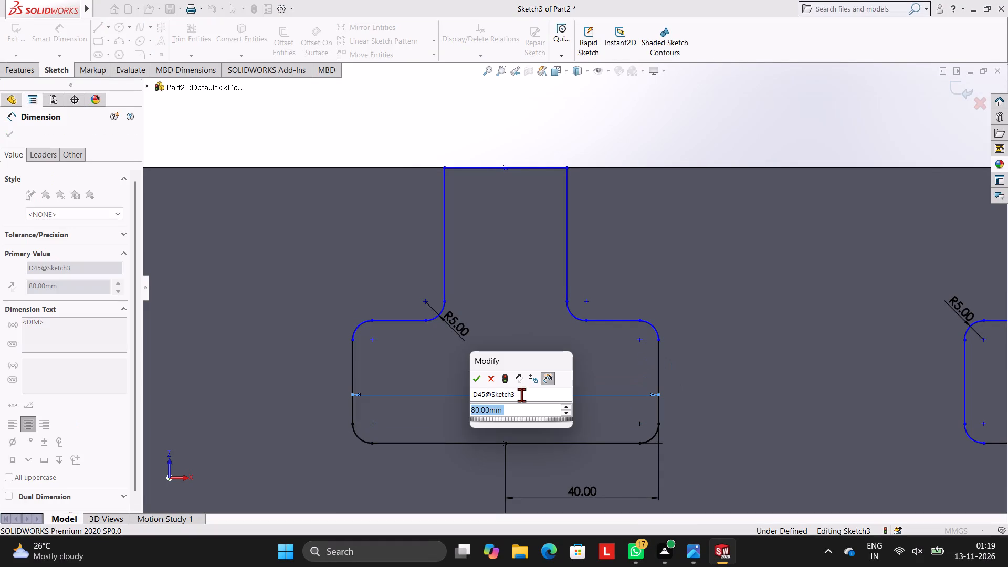
left_click(471, 378)
left_click(495, 343)
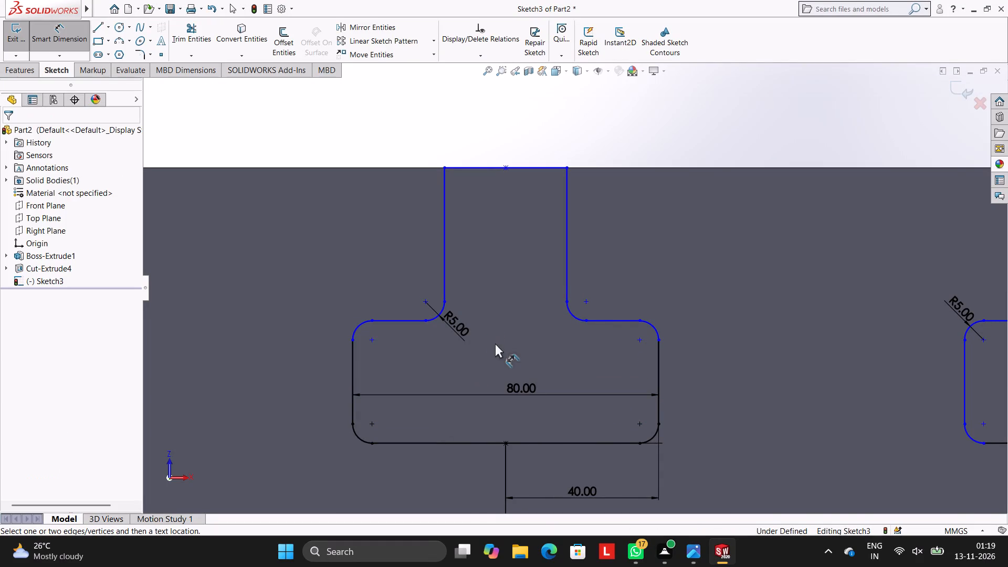
Dimension the sixth slot's neck width between its two vertical neck lines, placing it inside the neck.
left_click(444, 246)
left_click(565, 248)
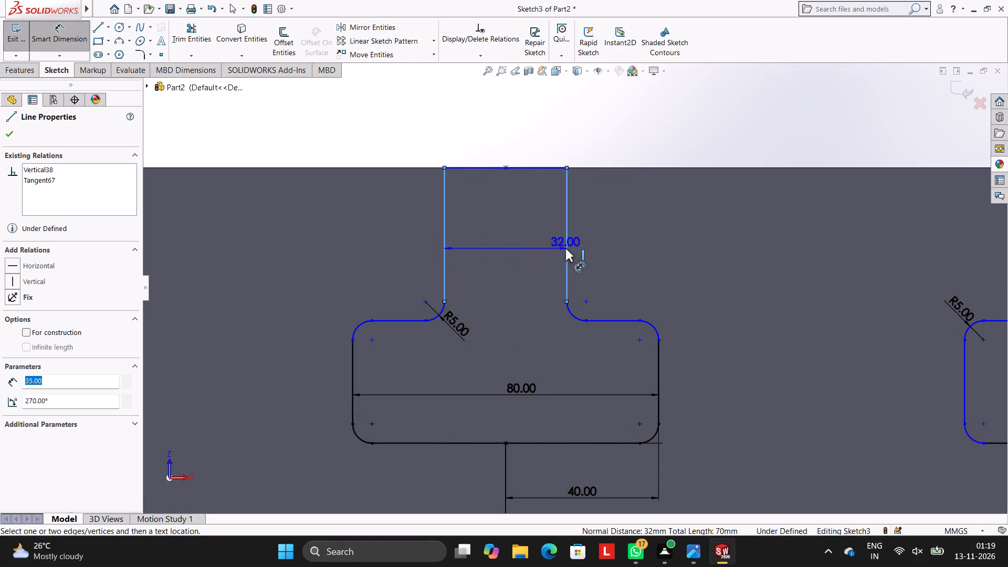
left_click(523, 239)
left_click(477, 225)
left_click(495, 198)
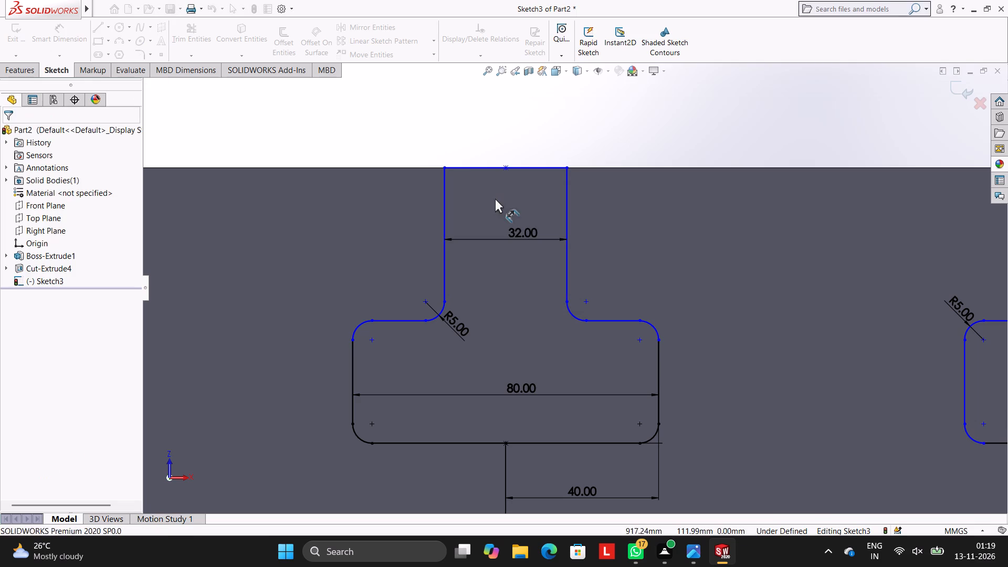
Dimension the vertical distance from the sixth slot's top line to its left shoulder line, placing it to the left of the slot.
left_click(487, 164)
left_click(487, 169)
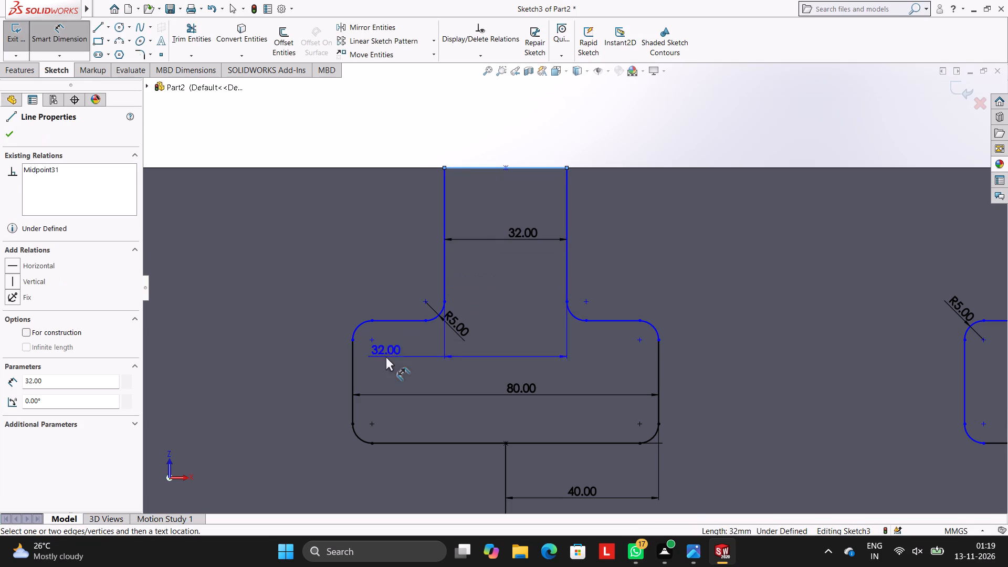
left_click_drag(377, 320, 371, 319)
left_click(289, 299)
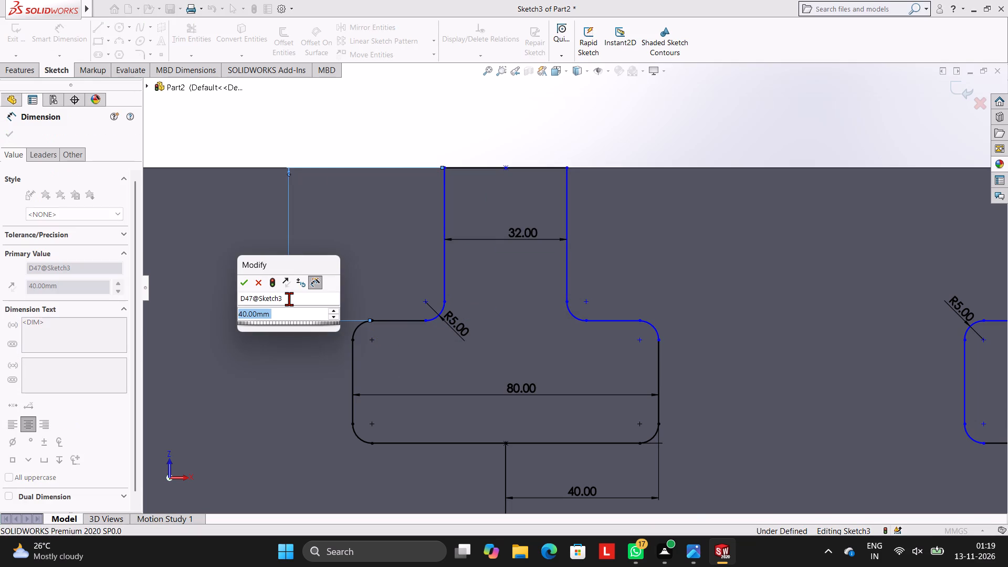
left_click(245, 282)
left_click(236, 267)
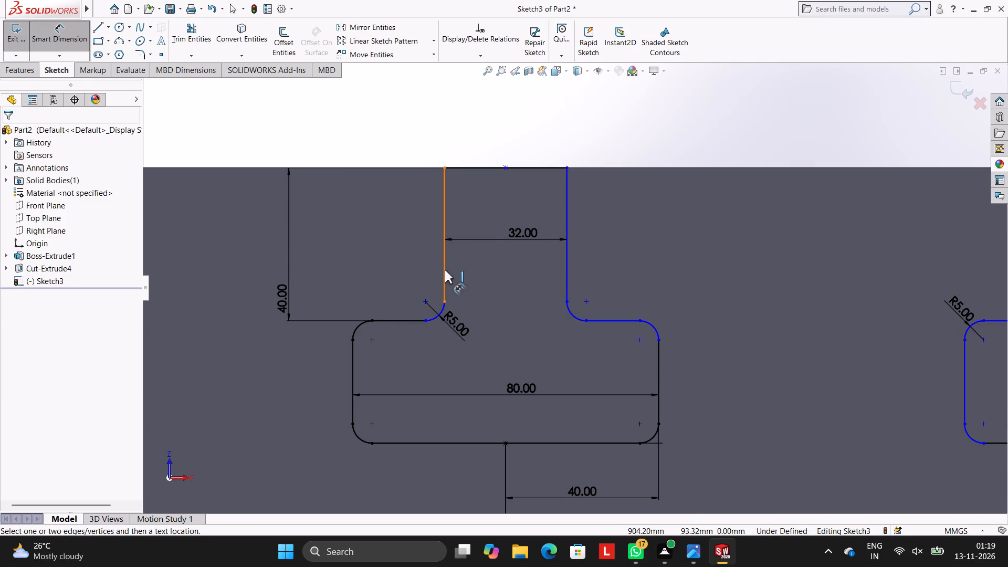
Dimension the horizontal distance from the sixth slot's left neck line to its left foot side, placing it above the left shoulder.
left_click(445, 270)
left_click(351, 353)
left_click(386, 245)
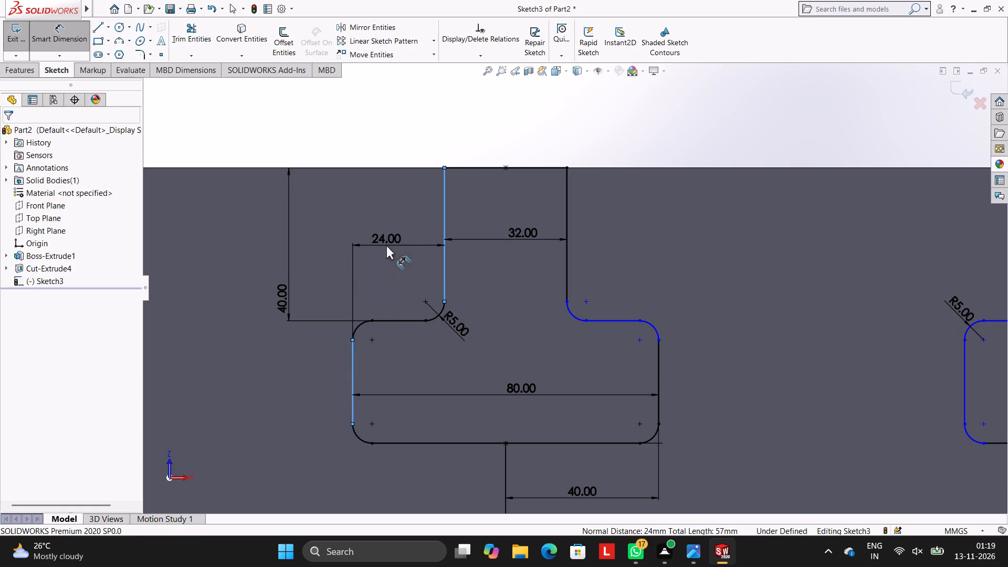
left_click(339, 232)
left_click(317, 215)
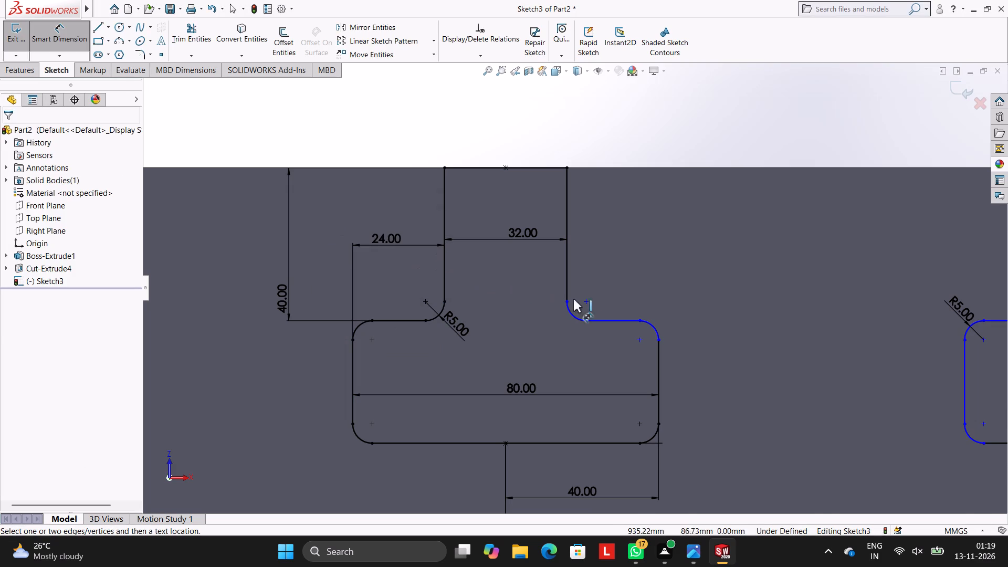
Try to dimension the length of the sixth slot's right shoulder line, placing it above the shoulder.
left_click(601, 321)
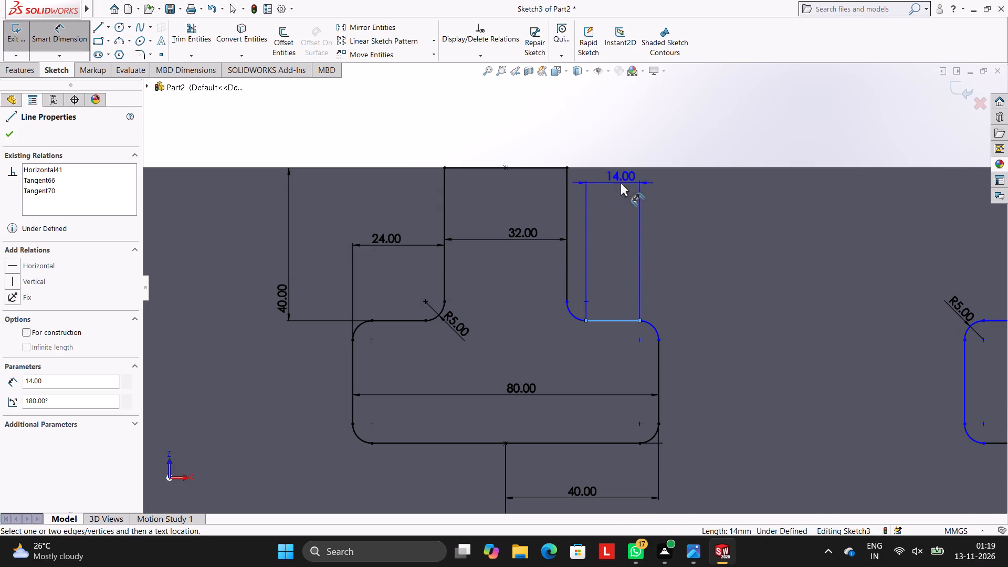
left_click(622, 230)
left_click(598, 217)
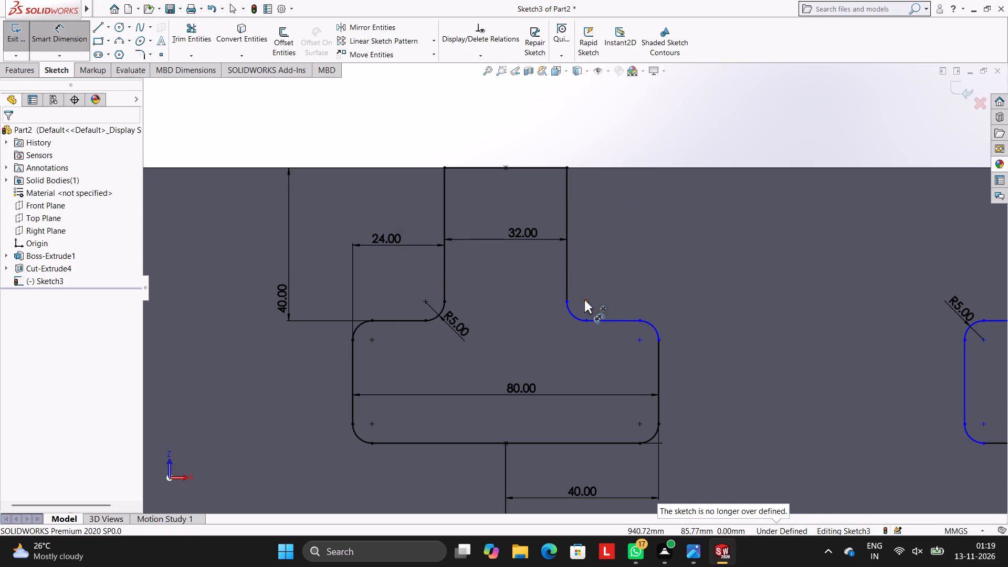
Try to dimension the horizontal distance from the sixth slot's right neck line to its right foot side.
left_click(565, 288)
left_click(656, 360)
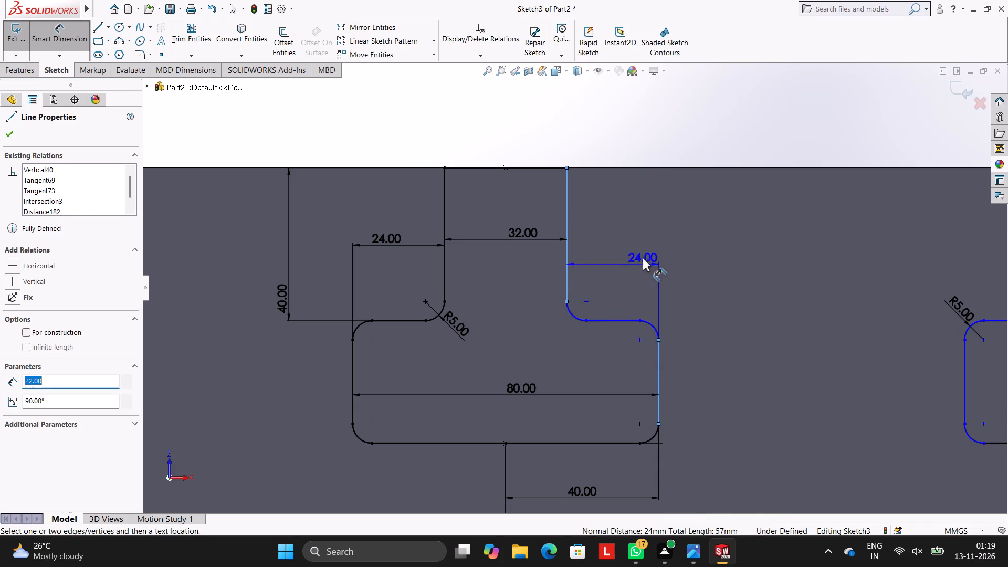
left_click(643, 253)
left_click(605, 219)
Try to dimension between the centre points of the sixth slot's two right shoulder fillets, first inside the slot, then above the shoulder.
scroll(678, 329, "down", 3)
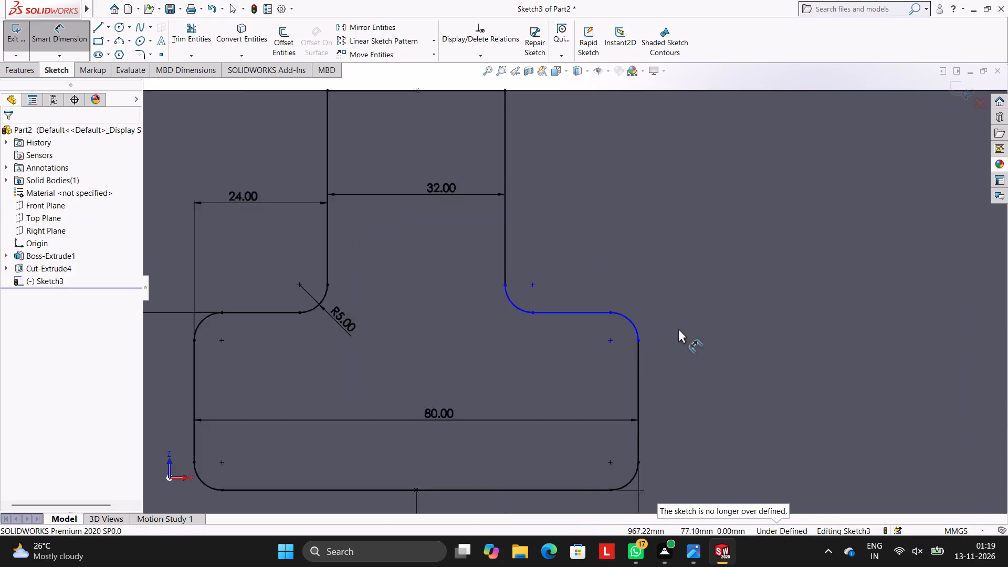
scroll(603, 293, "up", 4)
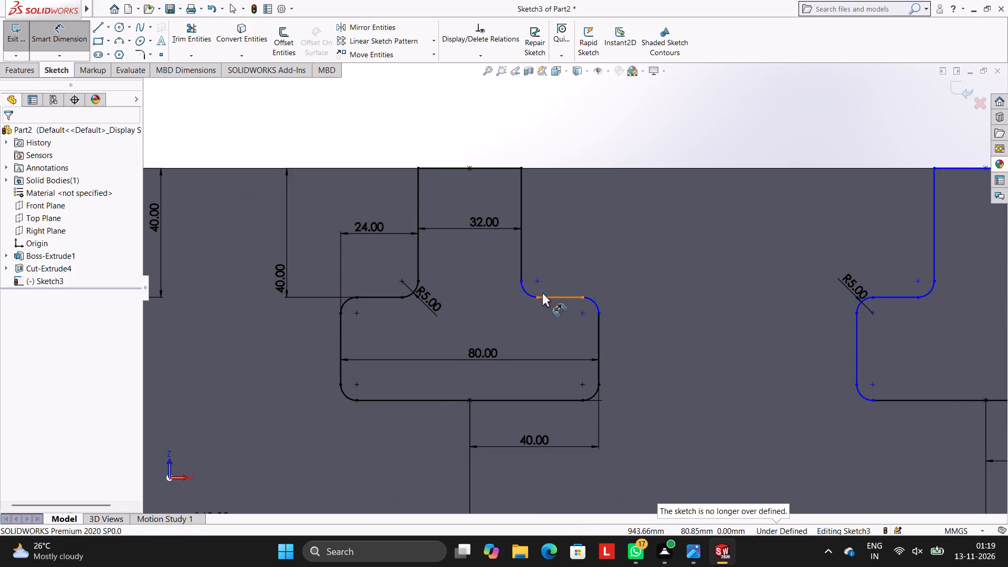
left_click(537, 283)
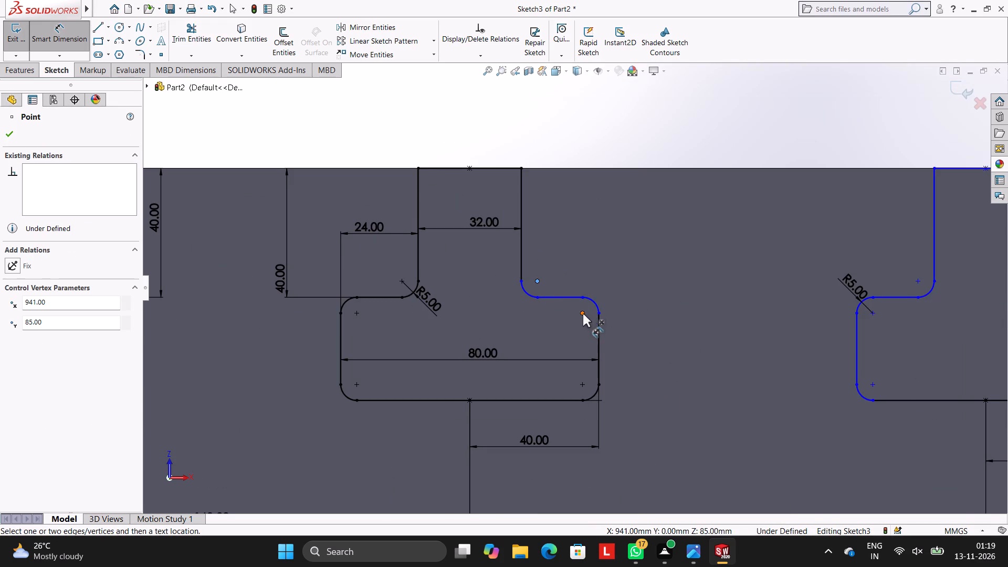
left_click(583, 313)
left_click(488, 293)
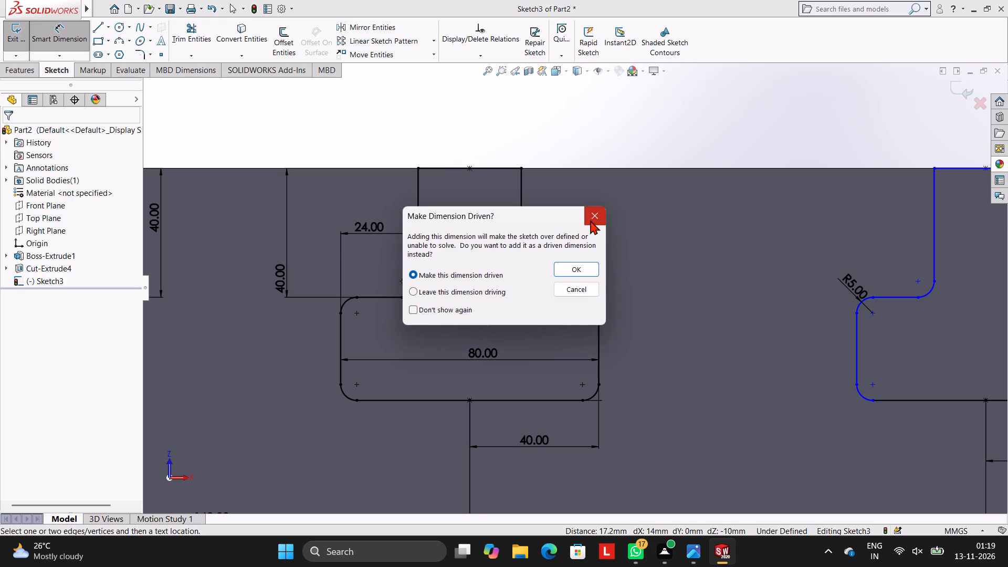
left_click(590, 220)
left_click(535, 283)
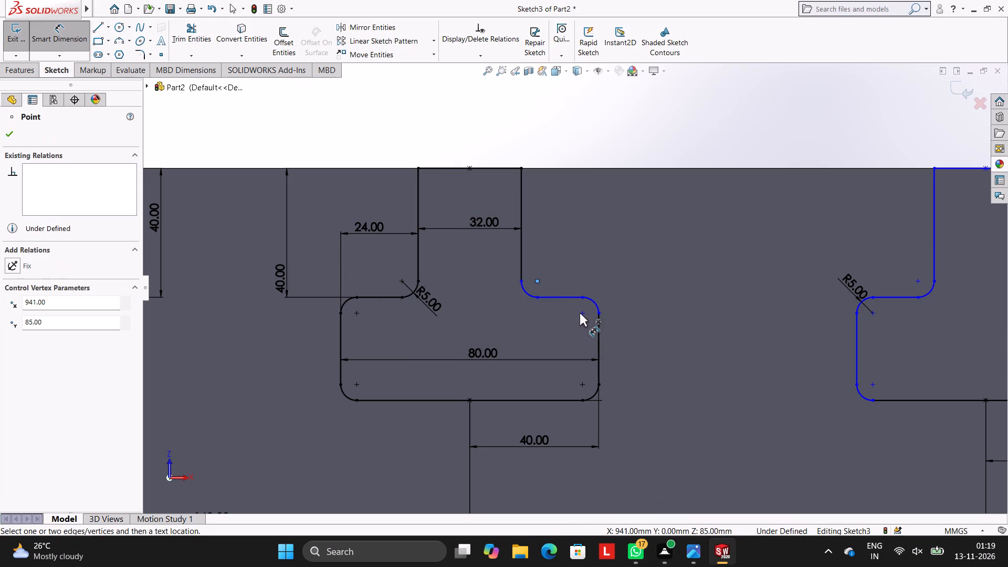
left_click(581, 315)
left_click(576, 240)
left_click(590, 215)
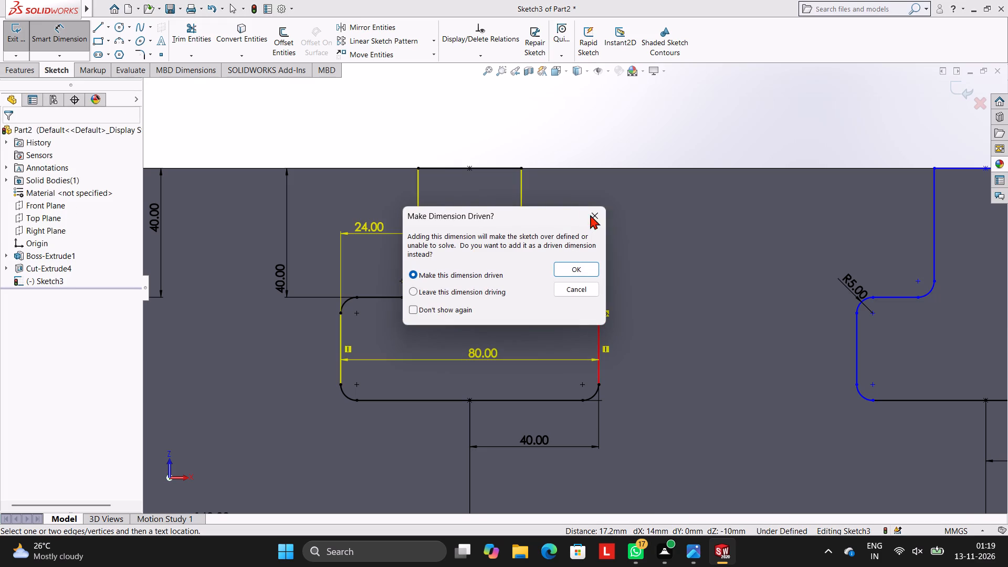
Dimension the horizontal distance from the sixth slot's right neck line to the seventh slot's left neck line, placing it between the slots.
left_click(520, 259)
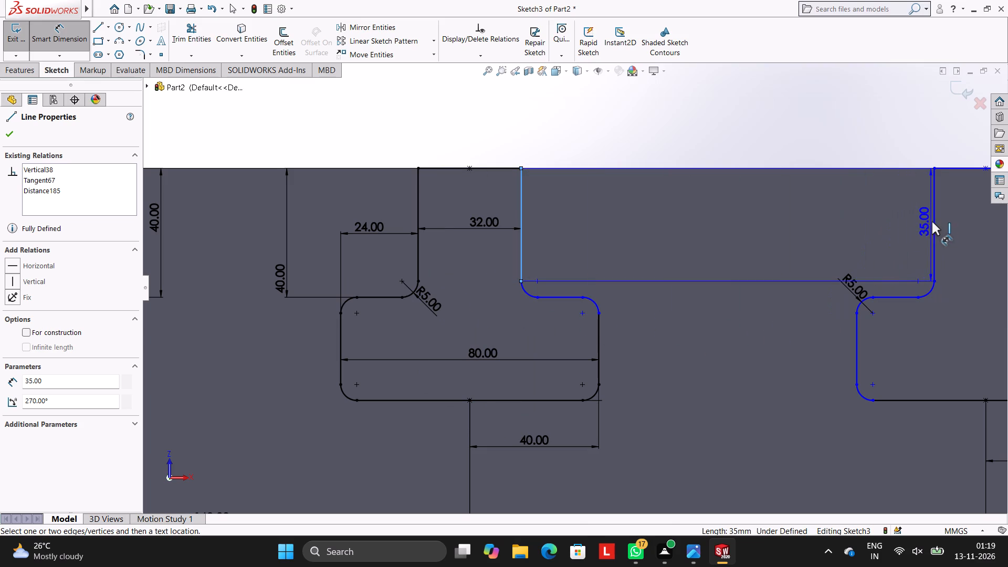
left_click_drag(934, 222, 927, 221)
left_click(791, 210)
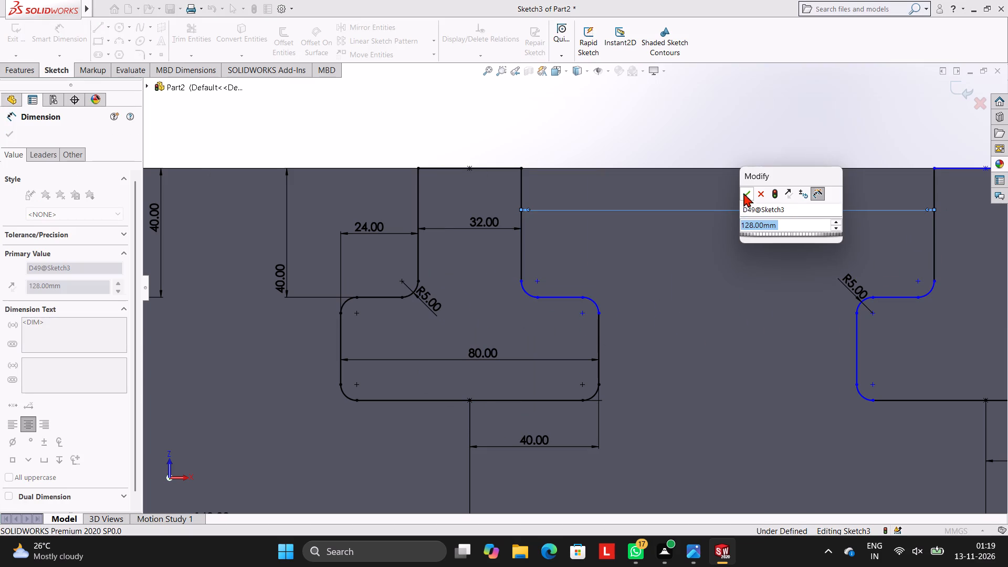
left_click(746, 194)
left_click(719, 287)
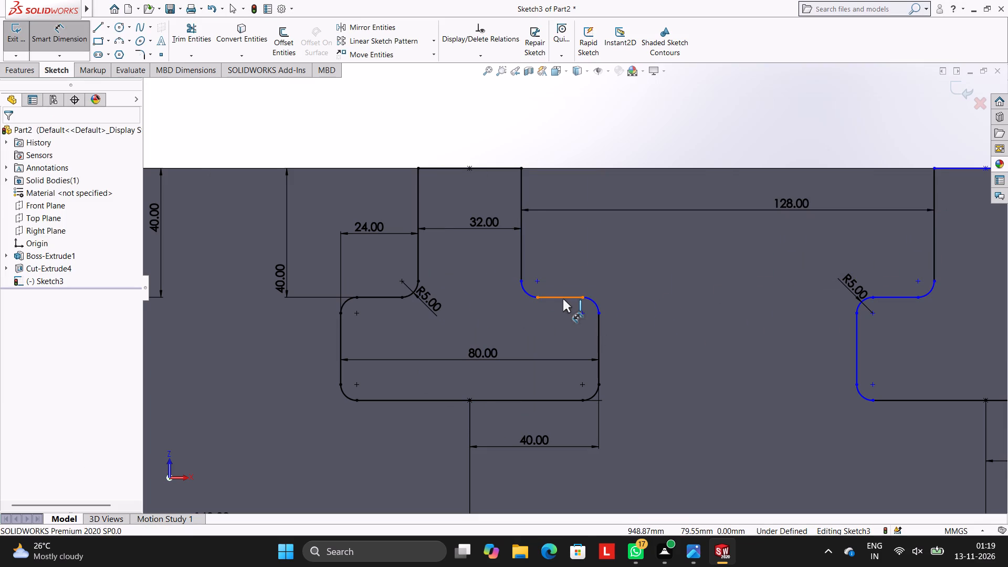
Dimension the vertical distance from the sixth slot's right shoulder line to the block's top edge, placing it to the right of the slot.
left_click(563, 299)
left_click(563, 168)
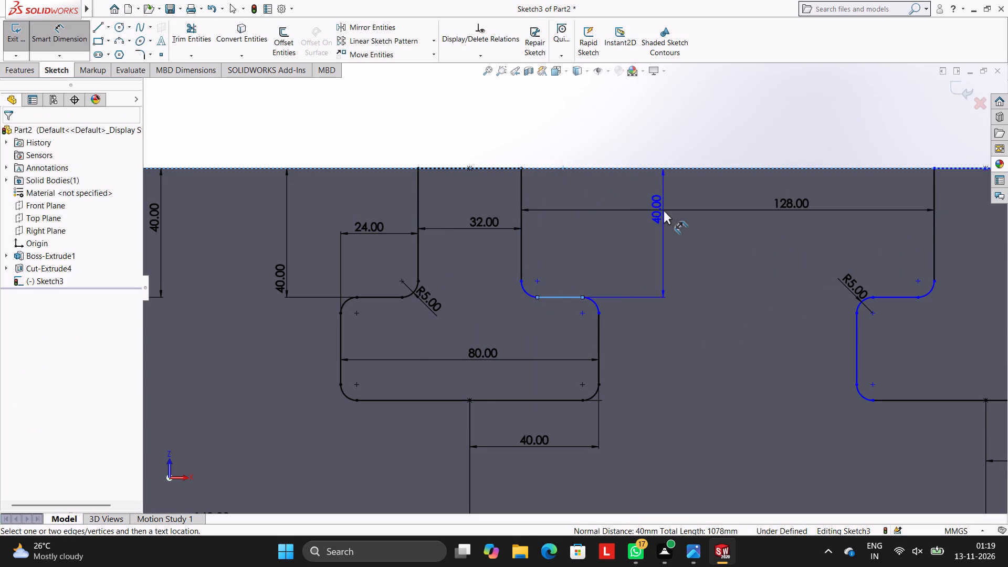
left_click(664, 210)
left_click(621, 190)
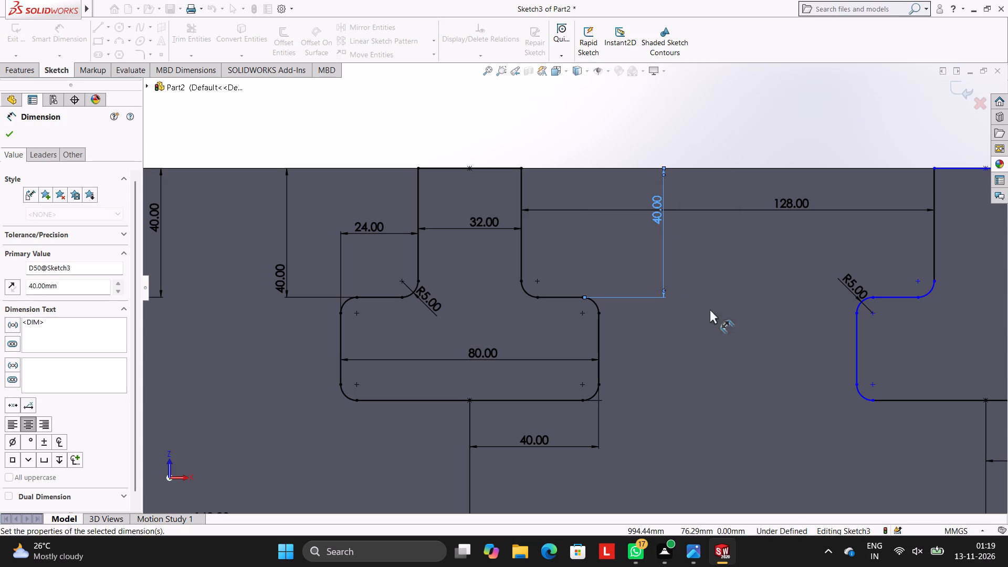
left_click(710, 309)
Dimension the horizontal distance from the seventh slot's right neck line to its right foot side, placing it above the right shoulder.
scroll(774, 301, "up", 7)
scroll(783, 306, "down", 3)
scroll(613, 295, "down", 2)
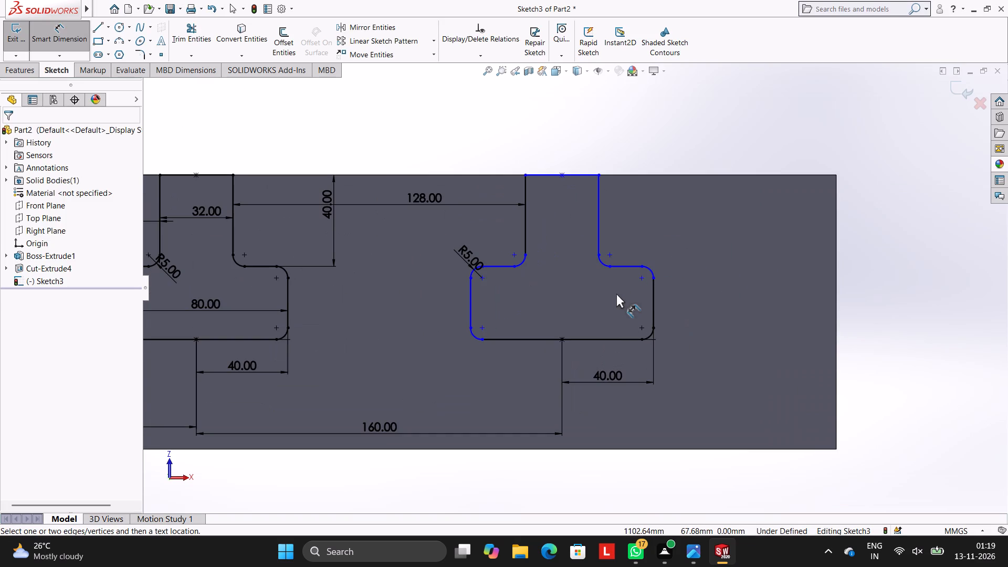
scroll(580, 266, "down", 2)
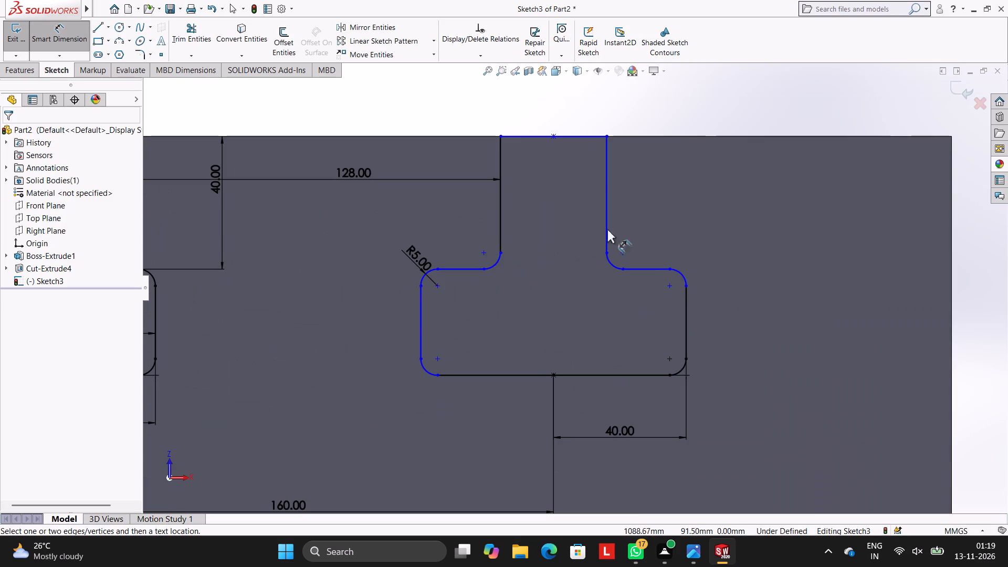
left_click(605, 214)
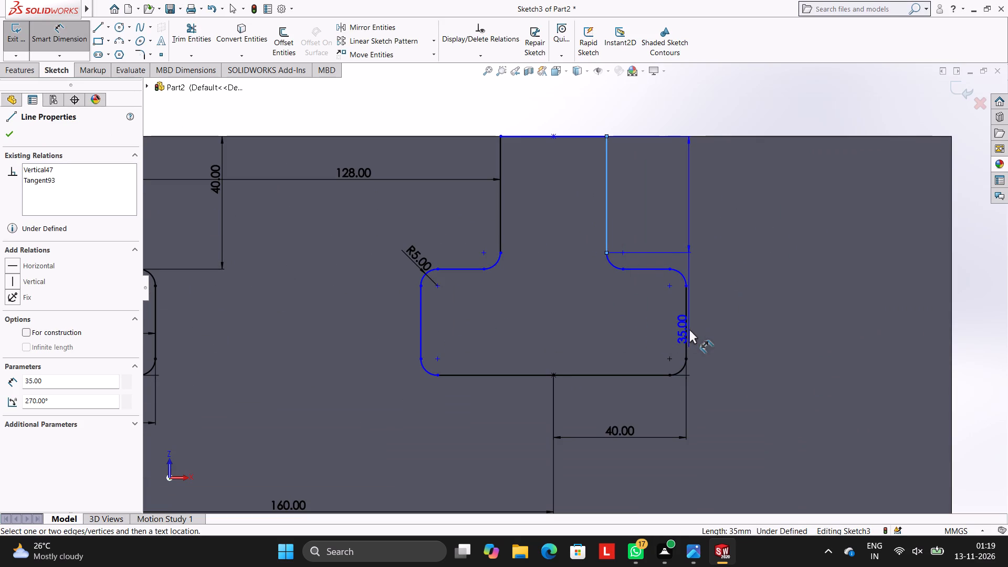
left_click(686, 325)
left_click(670, 184)
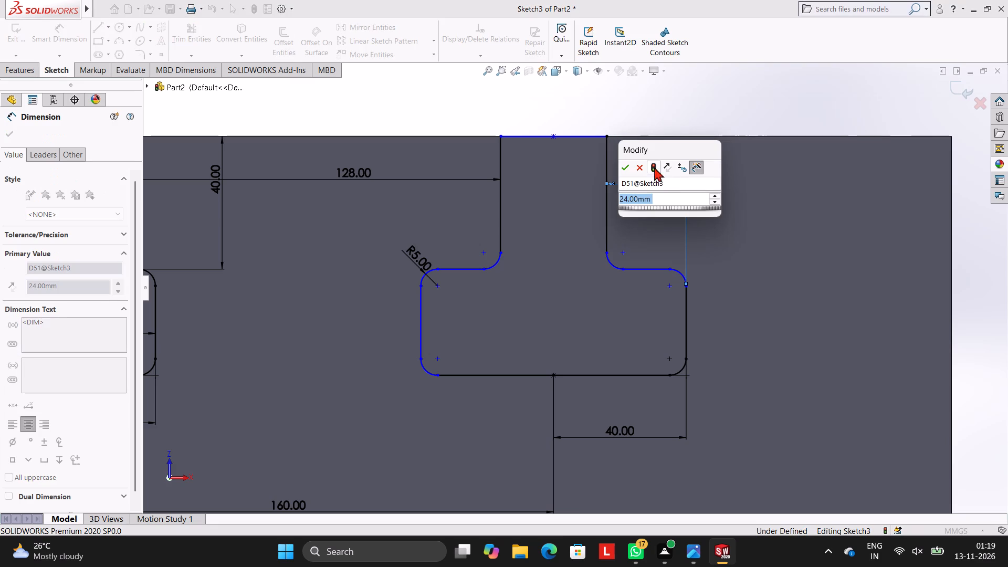
left_click(625, 167)
left_click(722, 236)
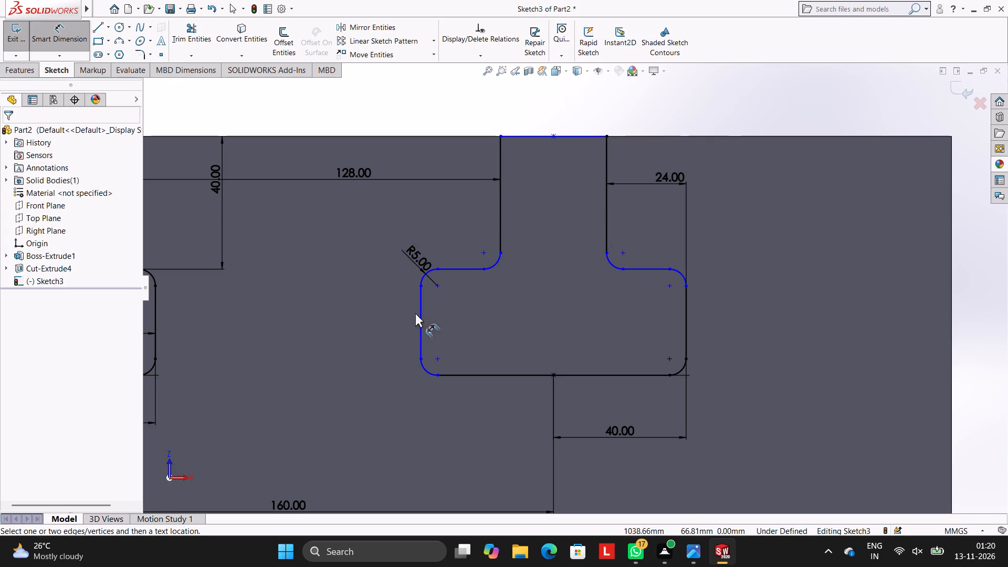
Dimension the horizontal distance from the seventh slot's left foot side to its left neck line, placing it above the left shoulder.
left_click(421, 314)
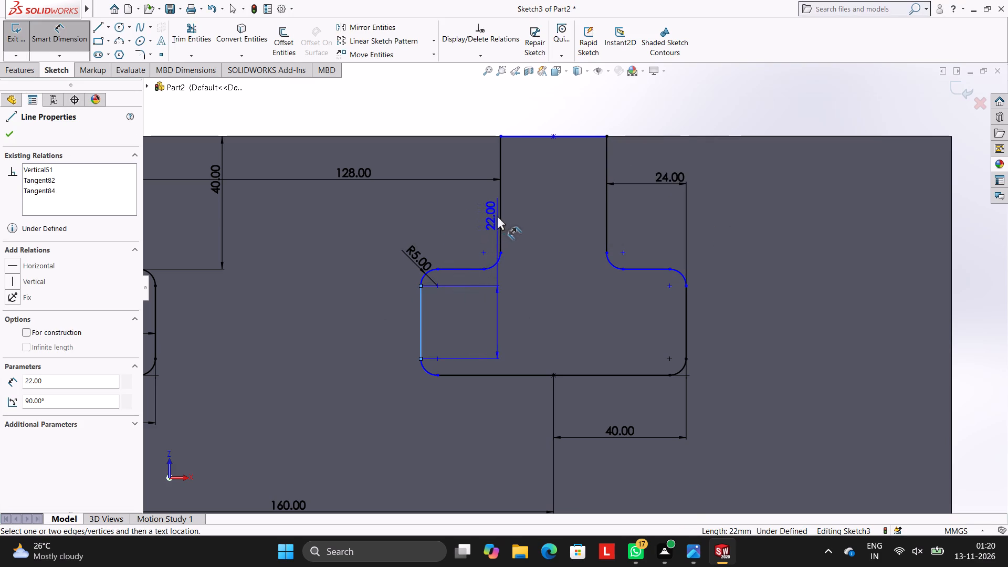
left_click(500, 216)
left_click(465, 202)
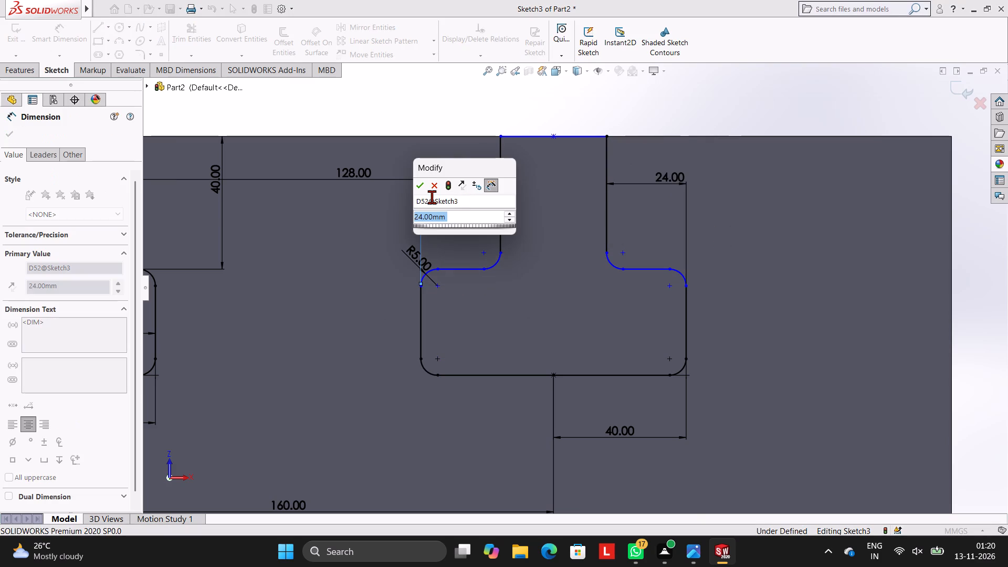
left_click(417, 185)
left_click(450, 162)
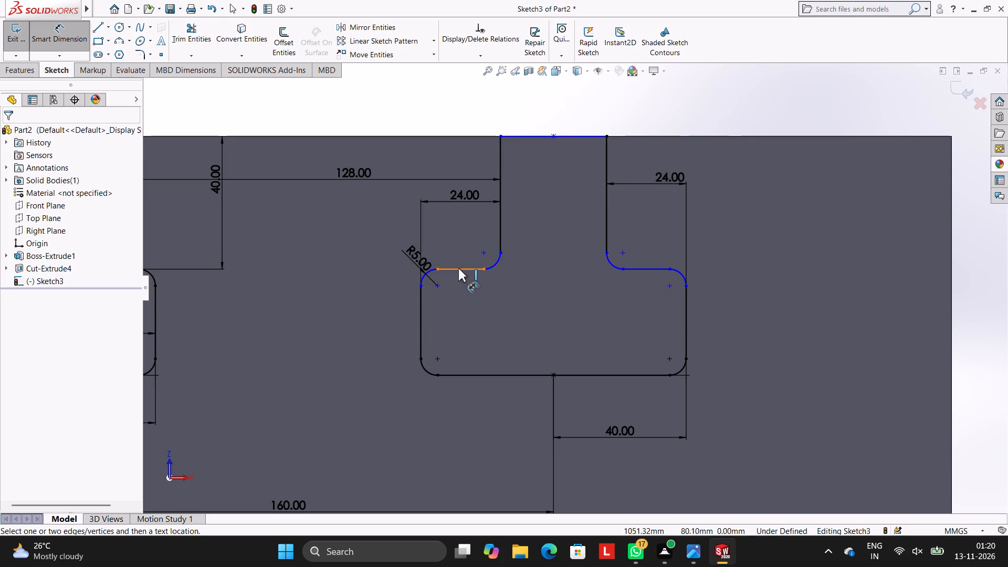
Dimension the vertical distance from the seventh slot's left shoulder line to its bottom line, placing it to the left of the slot.
left_click(458, 268)
left_click(479, 378)
left_click(360, 325)
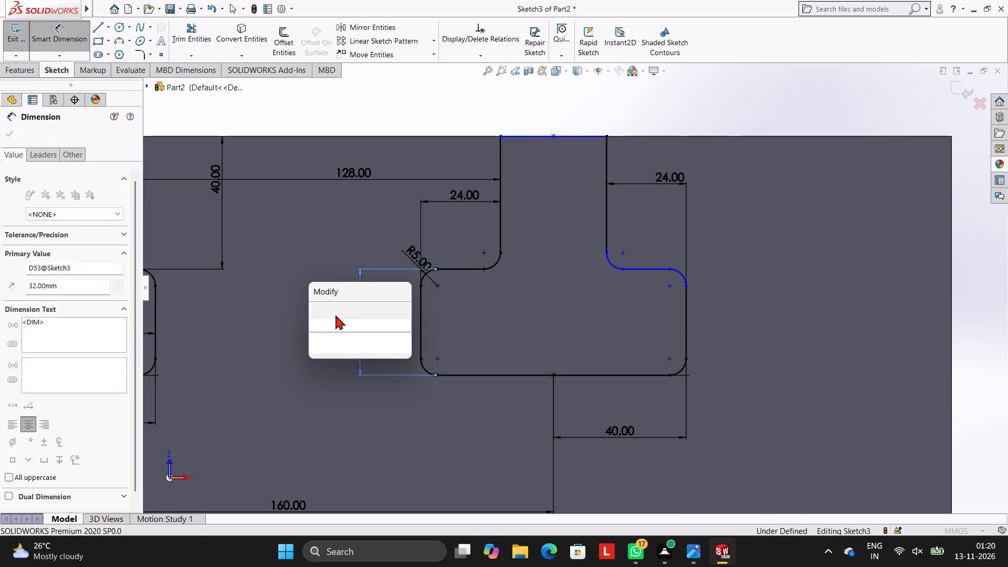
left_click(316, 304)
left_click(317, 250)
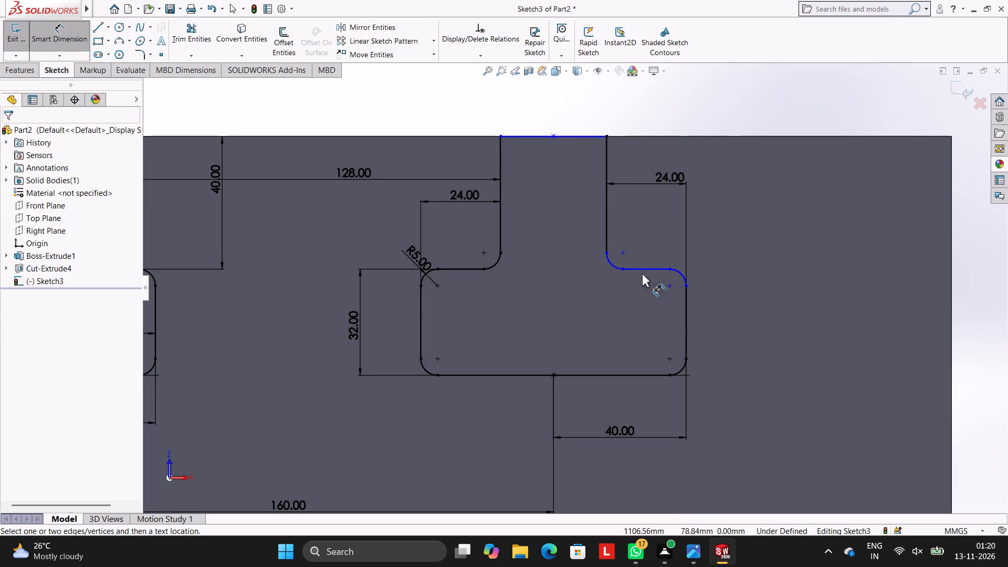
Dimension the vertical distance from the seventh slot's right shoulder line to its bottom line, placing it to the right of the slot.
left_click(644, 271)
left_click(632, 372)
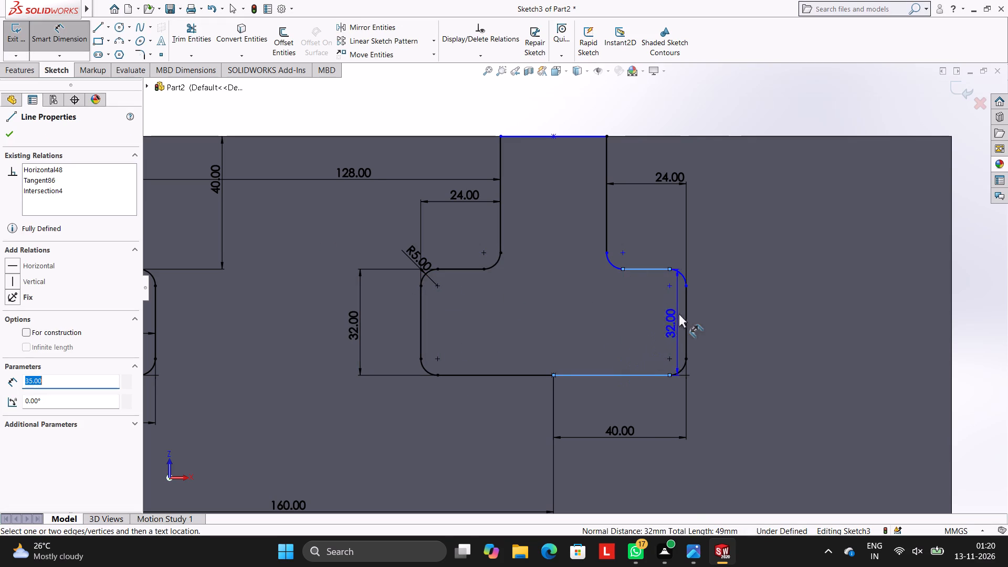
left_click(749, 276)
left_click(706, 261)
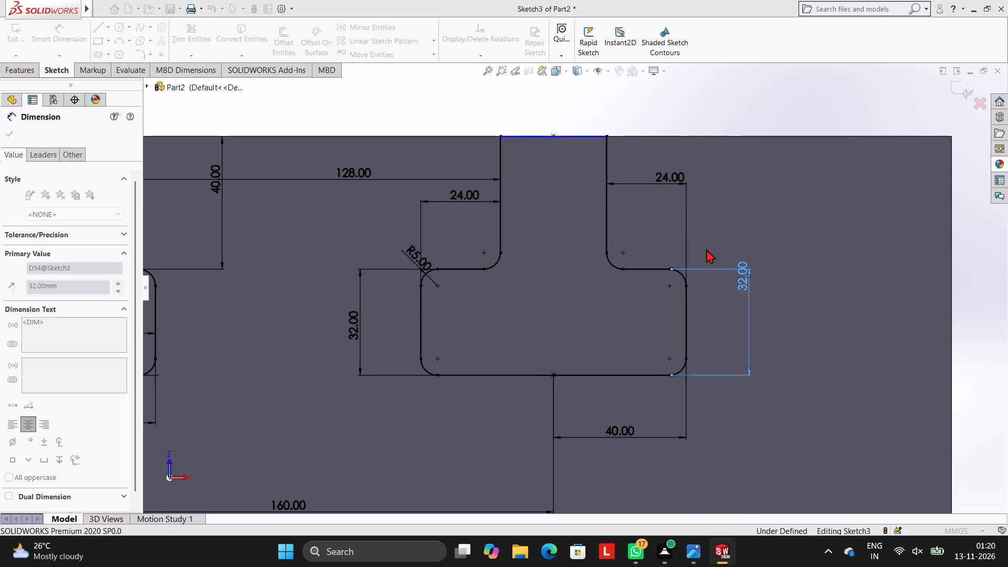
left_click(708, 215)
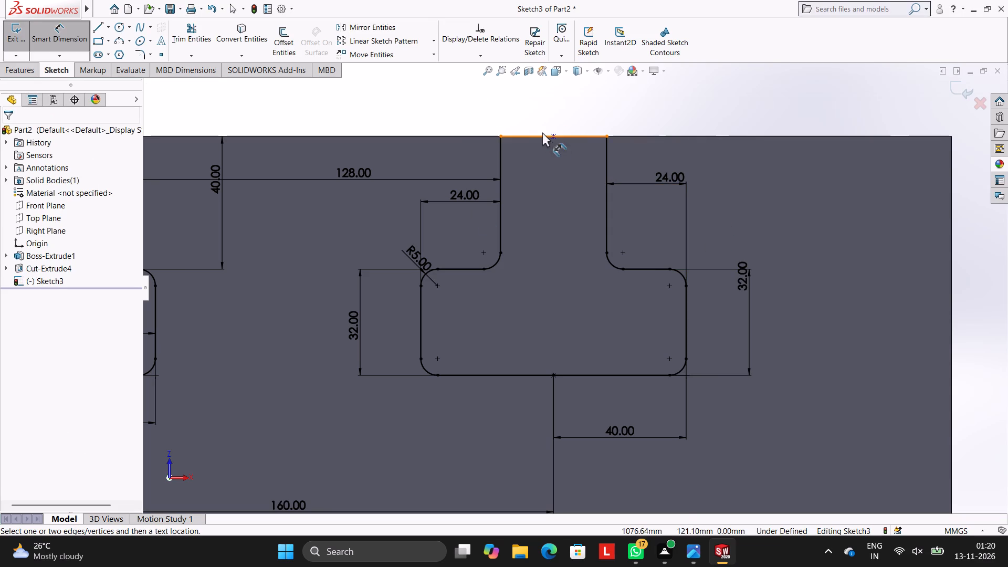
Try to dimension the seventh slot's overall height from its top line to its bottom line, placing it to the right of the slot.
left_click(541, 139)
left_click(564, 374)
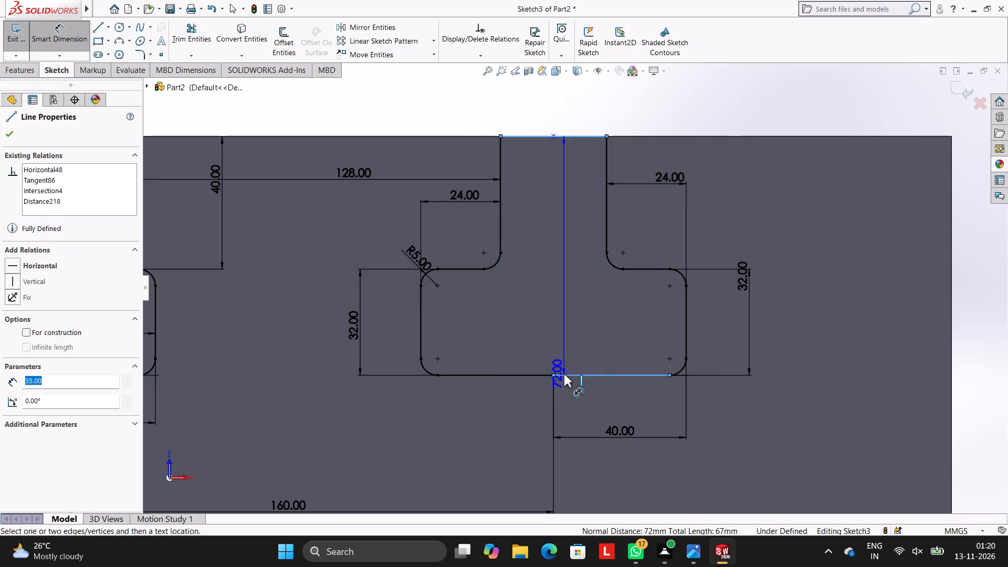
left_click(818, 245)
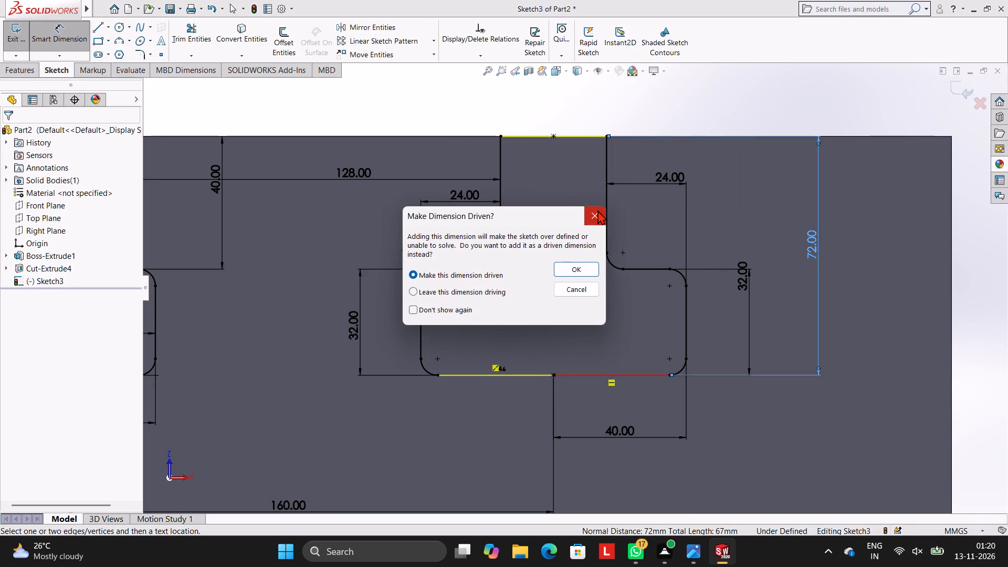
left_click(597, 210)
Dimension the length of the seventh slot's top line, placing it inside the neck.
left_click(577, 137)
left_click(566, 209)
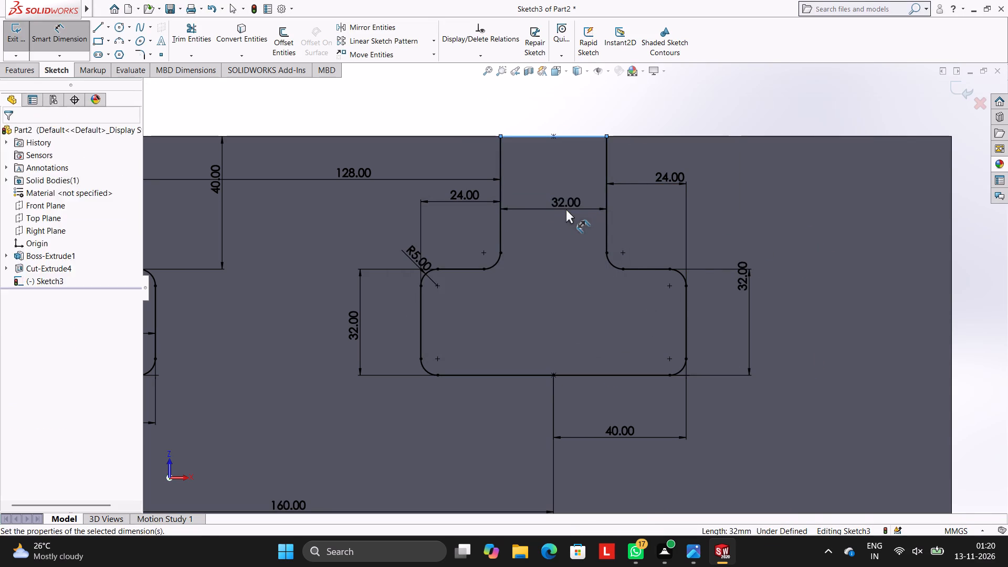
left_click(518, 194)
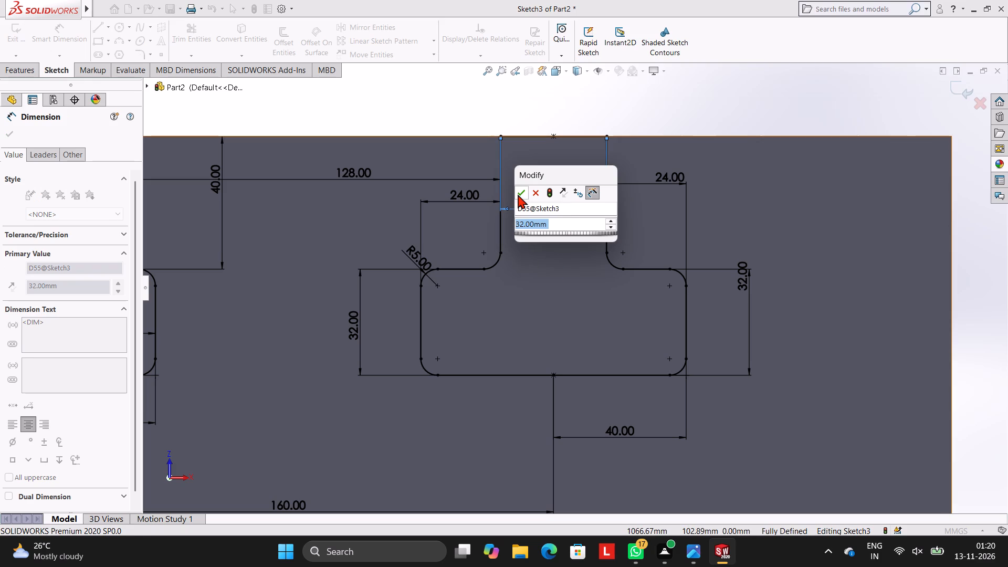
left_click(527, 275)
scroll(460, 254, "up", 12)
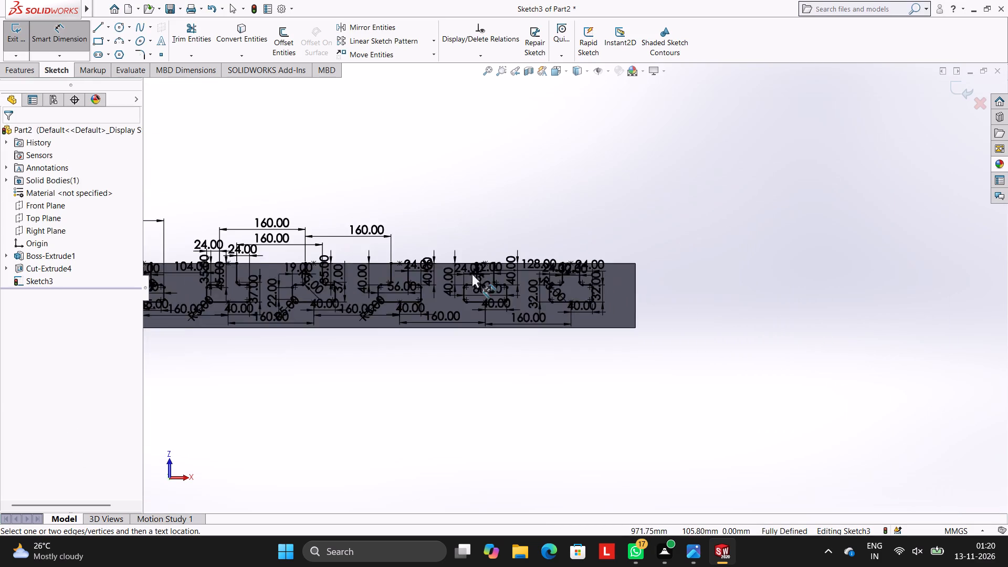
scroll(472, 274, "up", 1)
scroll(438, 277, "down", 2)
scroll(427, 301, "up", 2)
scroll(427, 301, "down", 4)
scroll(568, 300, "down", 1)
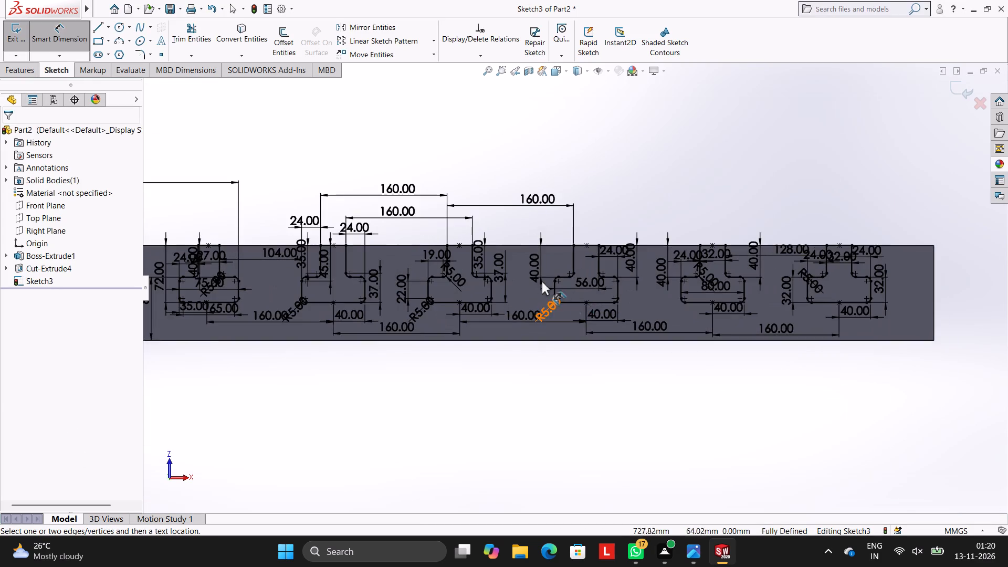
Cut-extrude the six T-slot profiles of the sketch through the block with a Blind depth of 1000 mm.
scroll(535, 279, "up", 2)
scroll(535, 279, "down", 2)
scroll(460, 283, "down", 2)
scroll(470, 280, "up", 2)
scroll(484, 279, "down", 2)
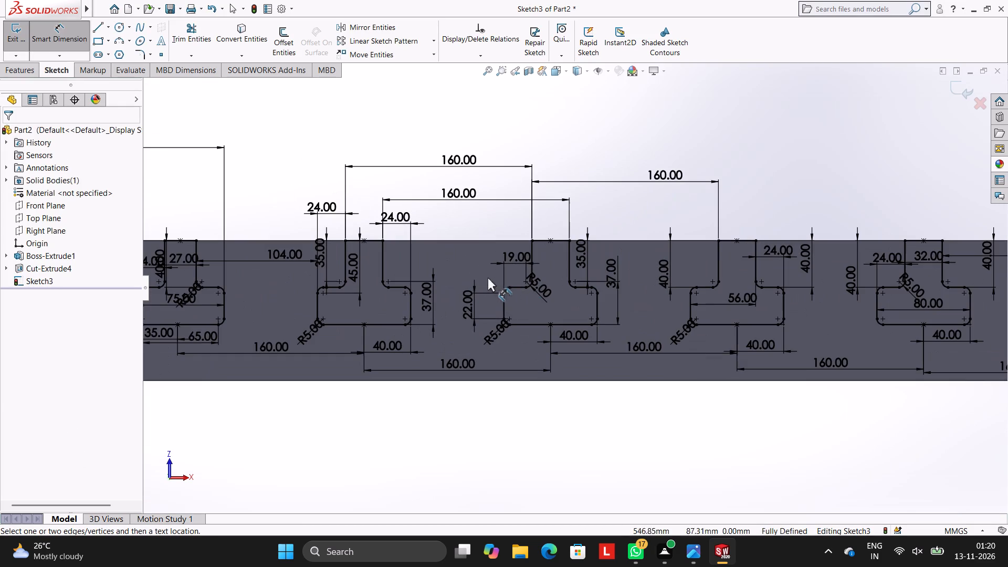
left_click(30, 65)
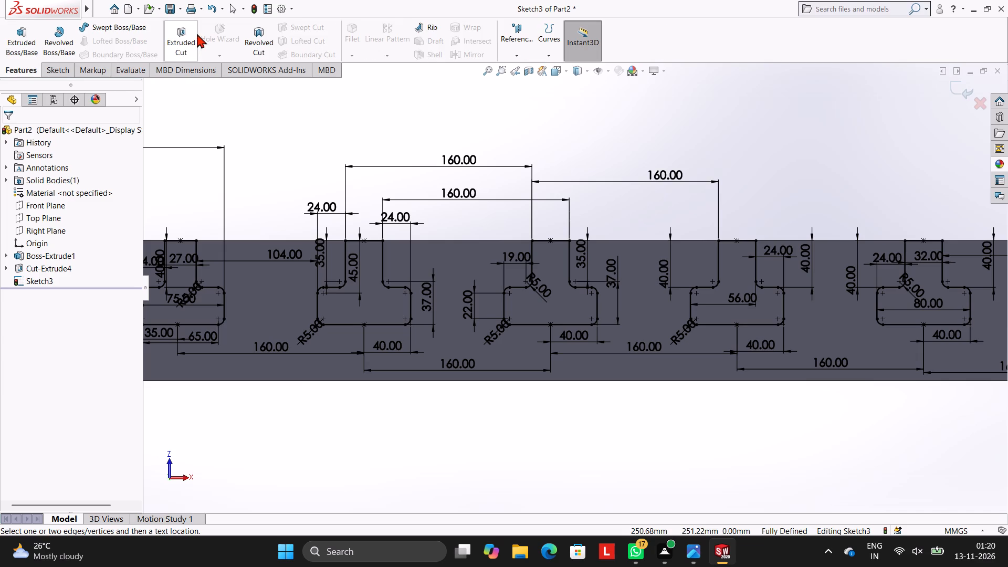
left_click(191, 34)
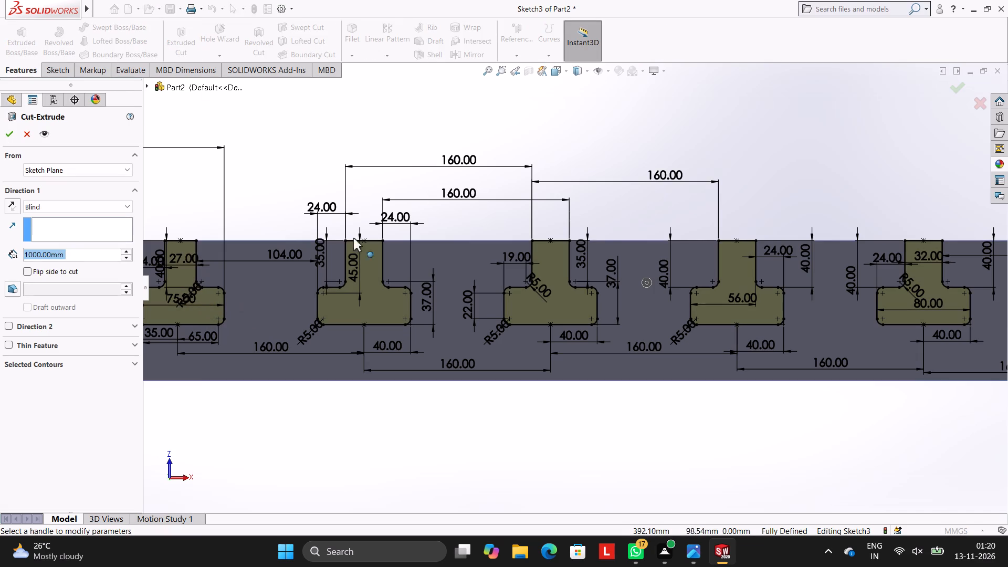
scroll(480, 156, "up", 6)
scroll(538, 224, "up", 3)
middle_click_drag(577, 195, 578, 233)
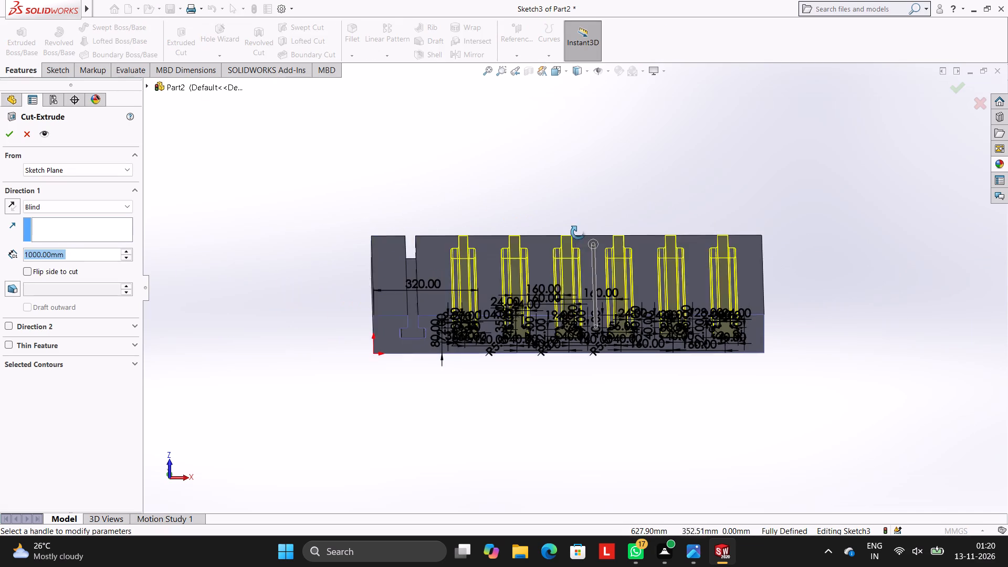
middle_click_drag(578, 233, 575, 319)
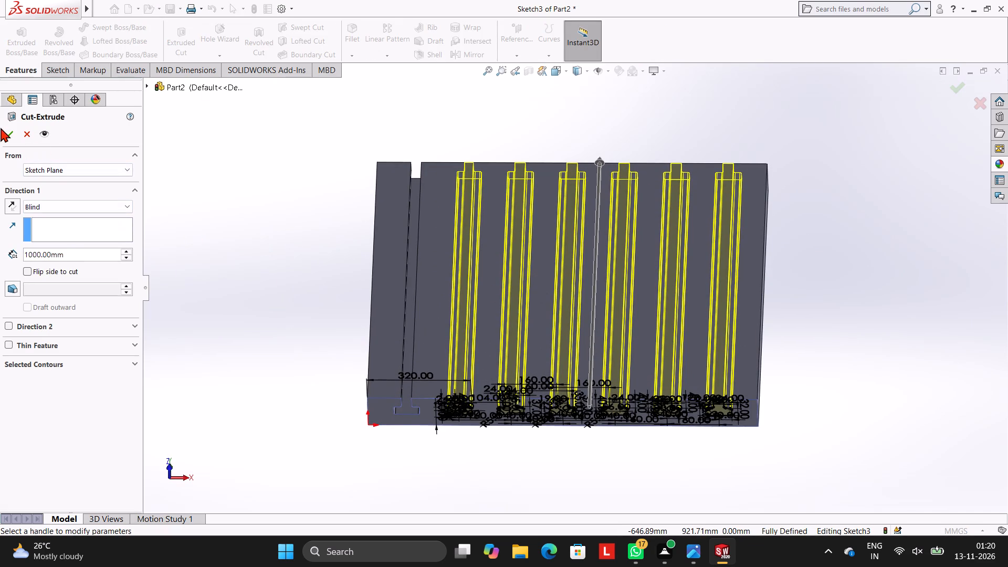
left_click(5, 130)
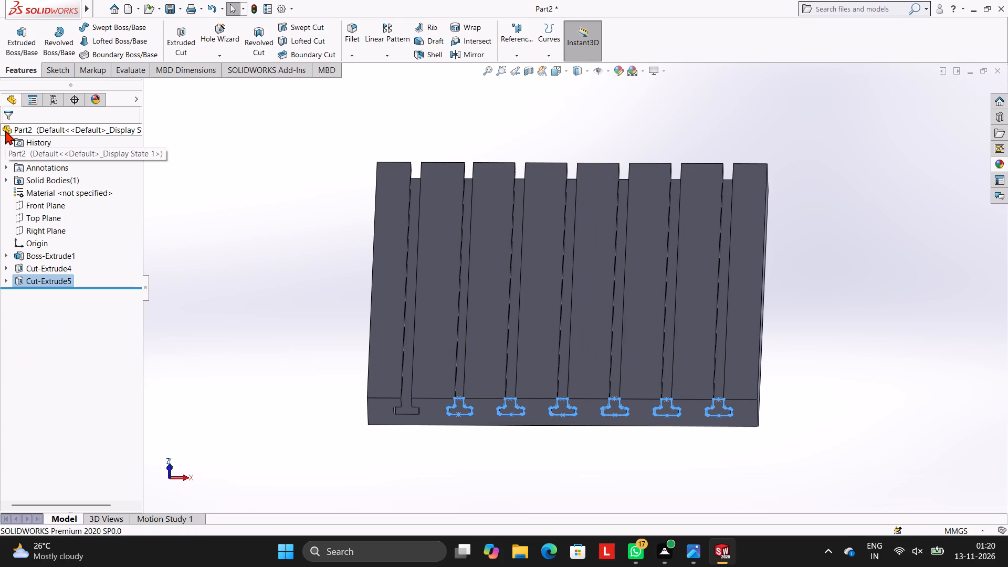
key("Escape")
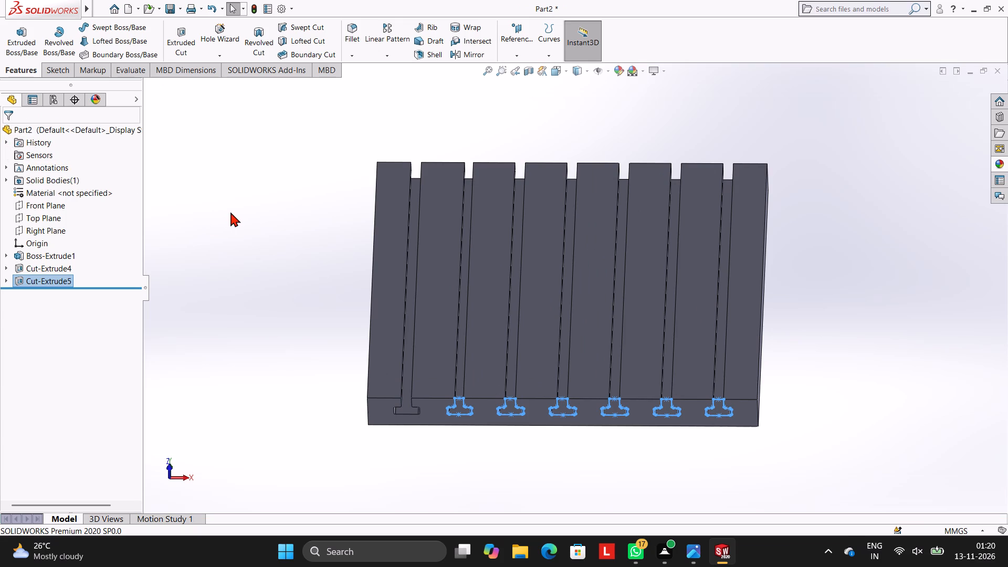
Examine the block with all the T-slots cut, checking the slotted top and the end faces from several angles.
scroll(439, 246, "up", 2)
middle_click_drag(481, 274, 491, 249)
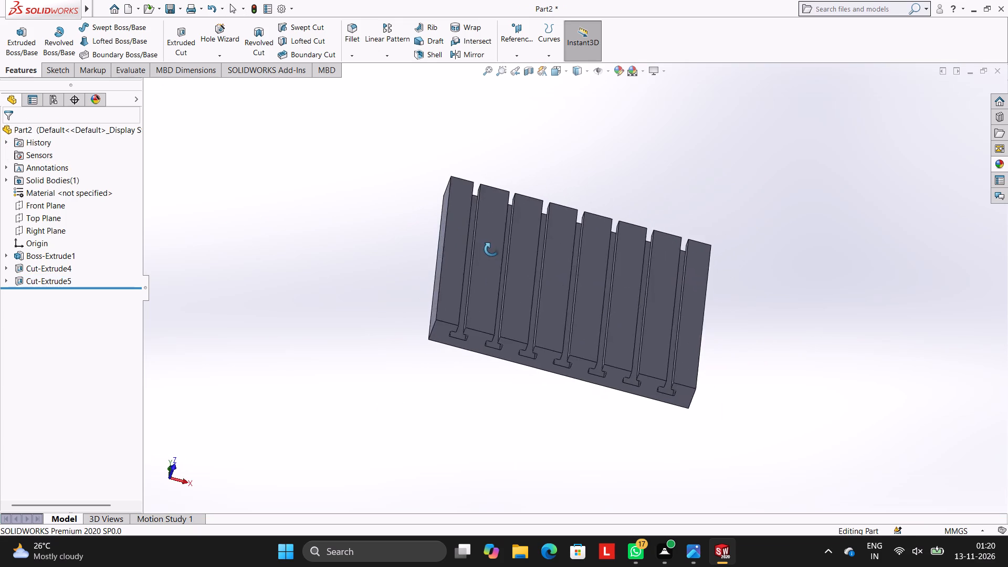
middle_click_drag(491, 249, 489, 249)
scroll(579, 261, "down", 2)
scroll(583, 260, "up", 2)
middle_click_drag(632, 272, 634, 210)
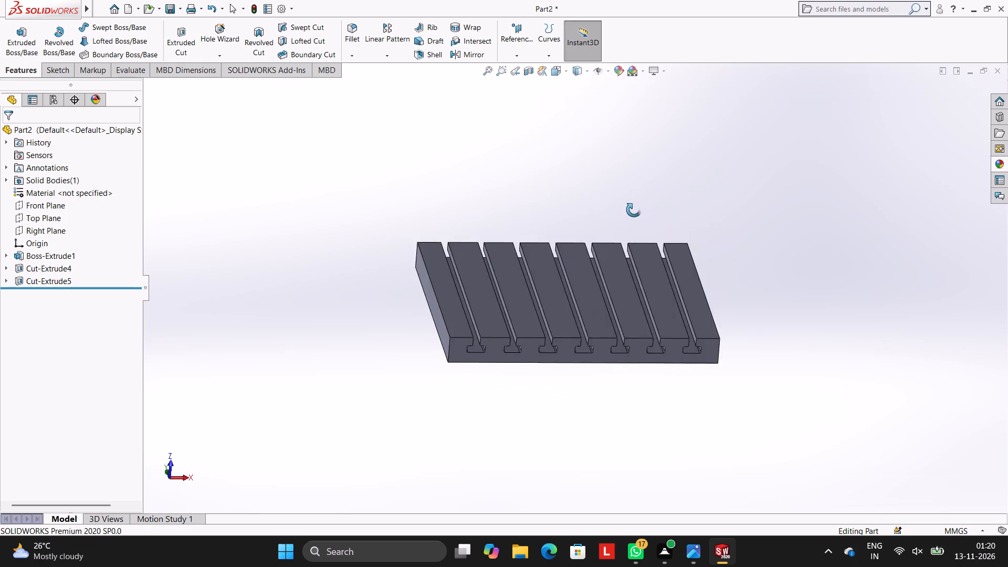
middle_click_drag(634, 210, 610, 184)
middle_click_drag(603, 302, 593, 341)
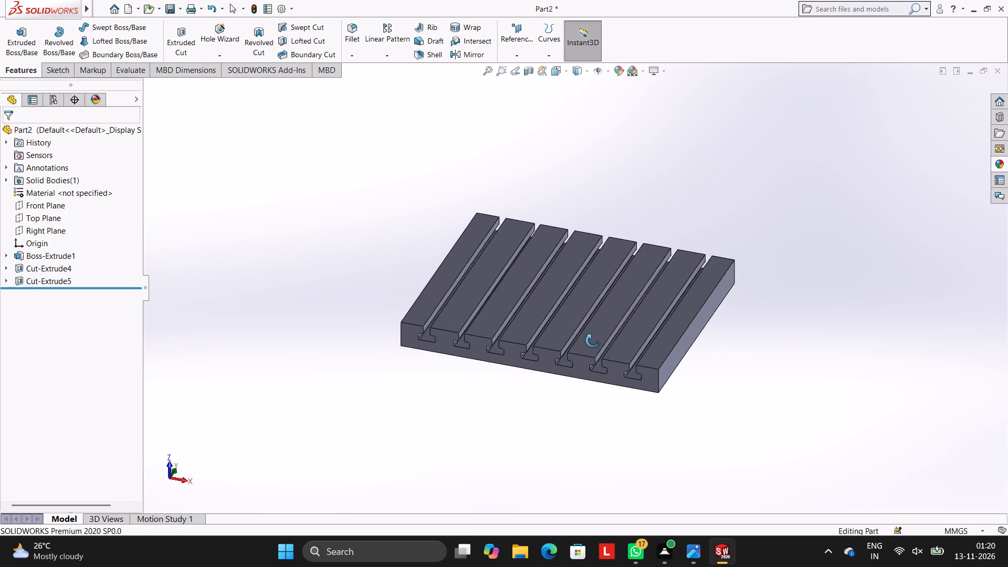
middle_click_drag(593, 341, 600, 347)
scroll(661, 361, "down", 2)
scroll(595, 342, "up", 2)
scroll(589, 341, "down", 3)
scroll(477, 182, "up", 3)
scroll(486, 182, "down", 2)
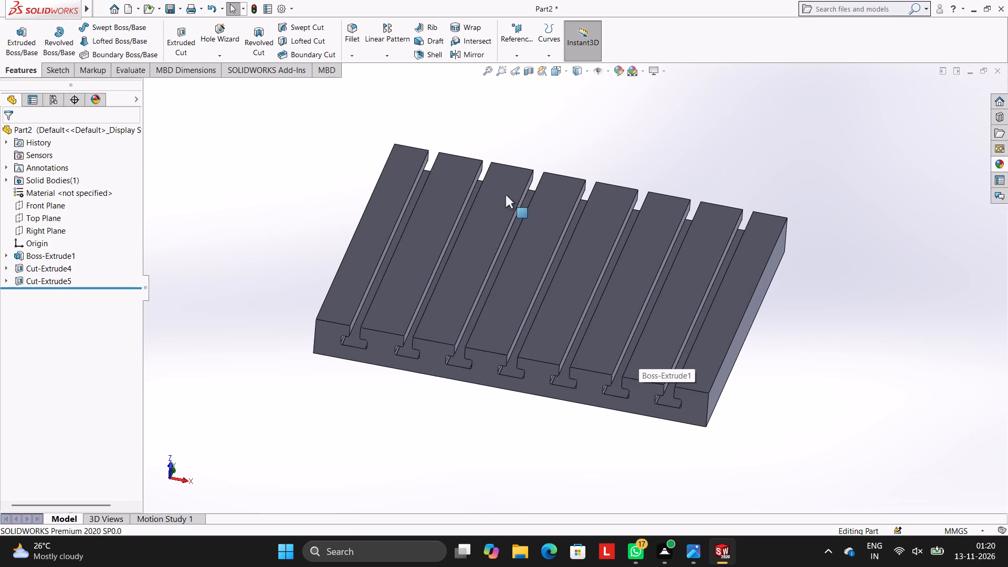
Apply the Blue LED appearance to the block's base extrude feature.
left_click(1001, 159)
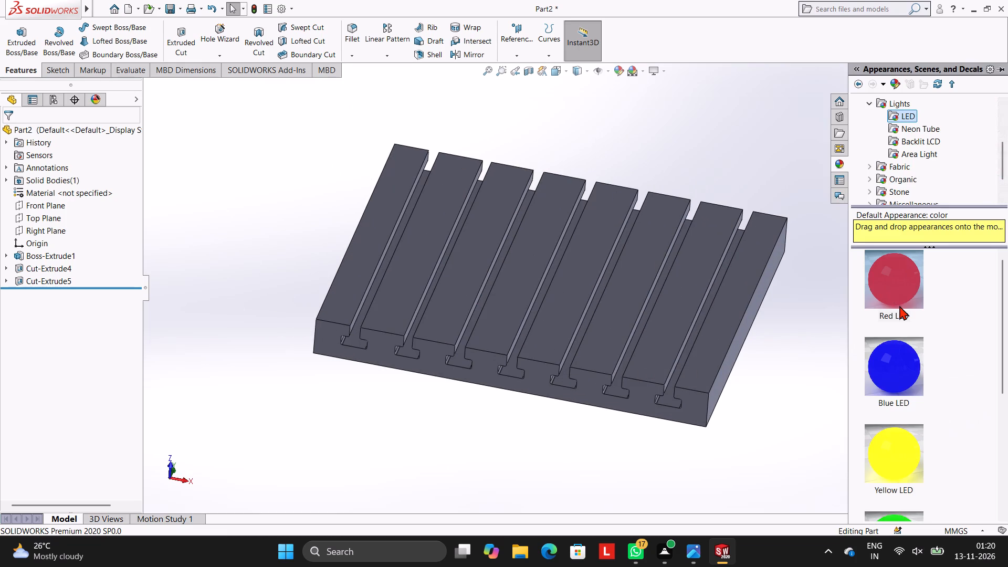
left_click_drag(884, 359, 613, 301)
left_click(613, 301)
Apply the Red LED appearance to the cut feature that forms the six T-slots.
middle_click_drag(667, 348, 676, 293)
scroll(666, 354, "down", 4)
left_click(1001, 161)
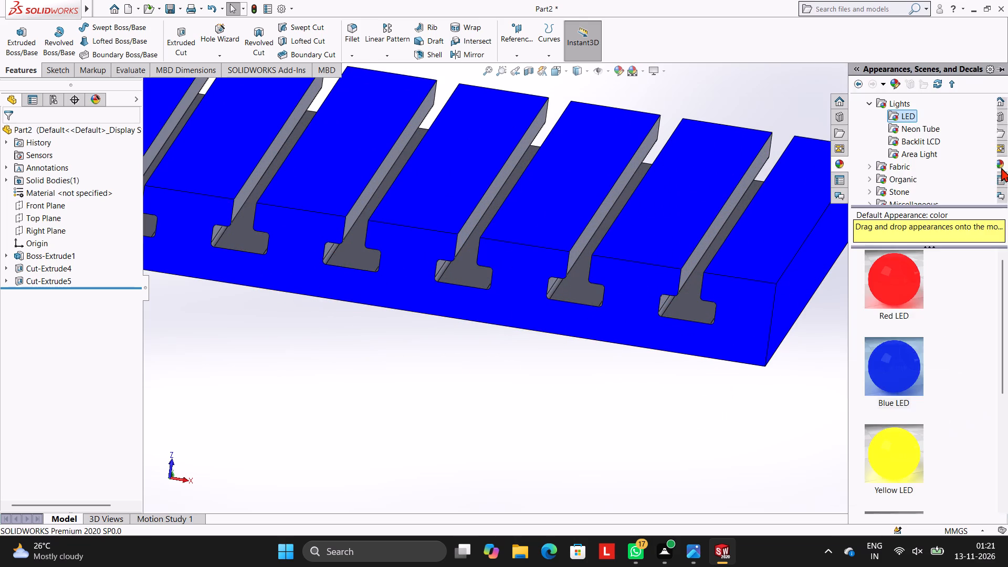
left_click_drag(901, 272, 699, 306)
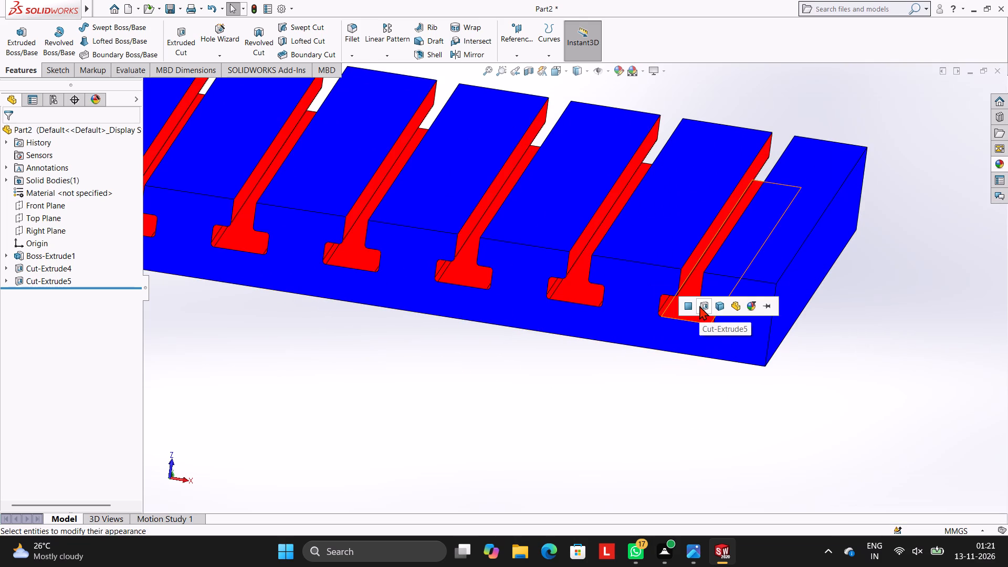
left_click(699, 306)
Apply the Red LED appearance to the cut feature of the remaining uncoloured T-slot.
scroll(689, 281, "up", 5)
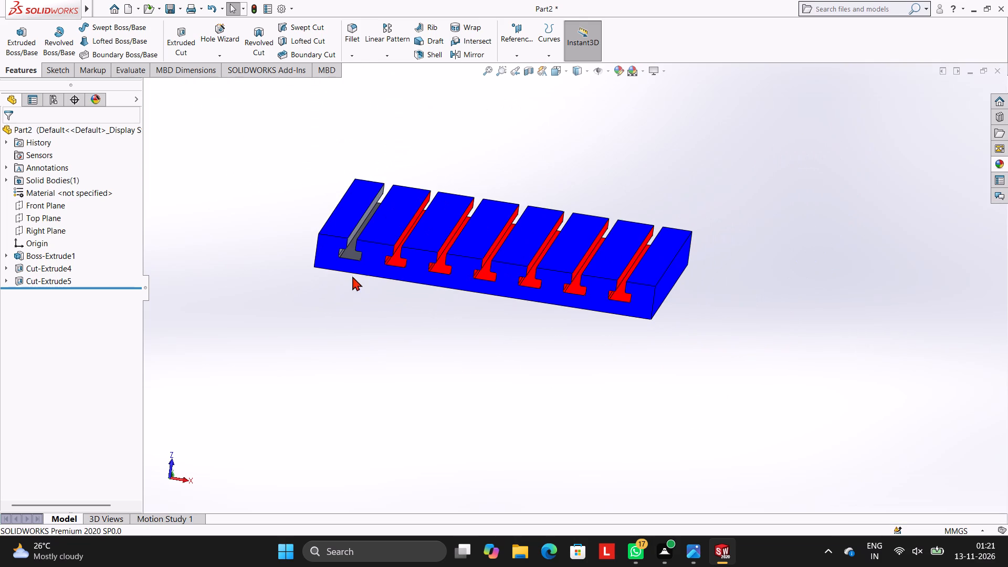
scroll(351, 273, "up", 1)
scroll(354, 268, "down", 3)
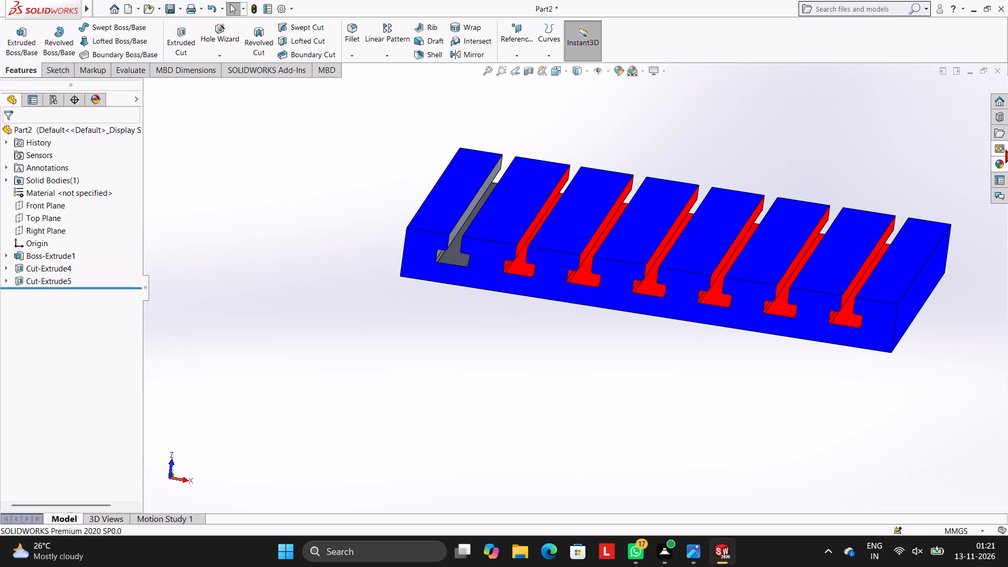
left_click(1002, 161)
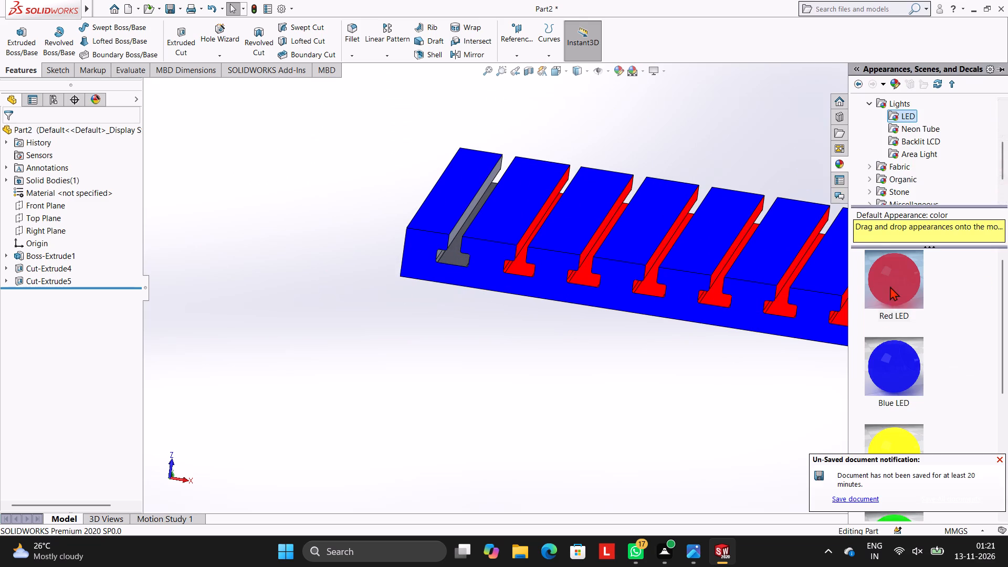
left_click_drag(890, 286, 450, 254)
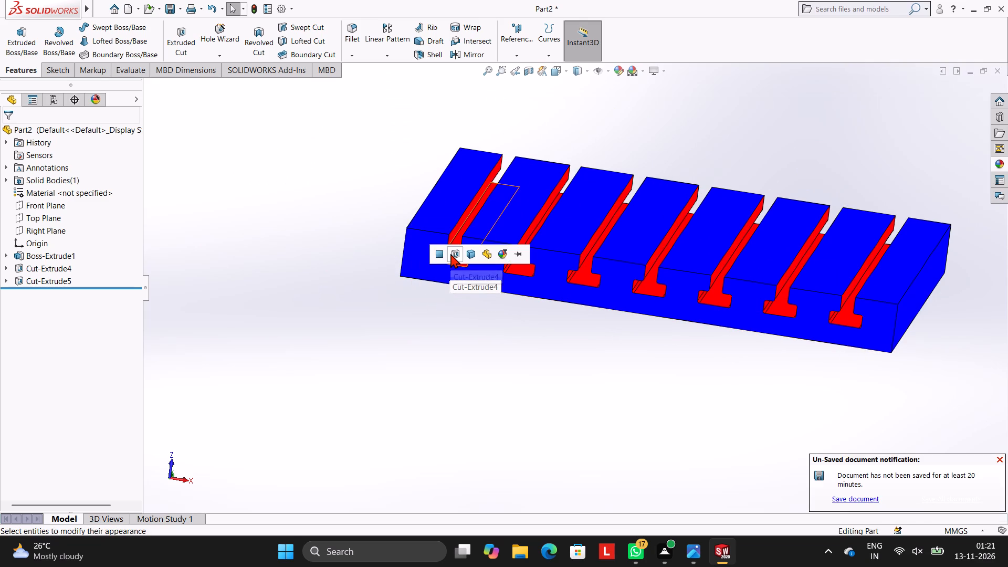
left_click(450, 254)
Inspect the coloured block from several angles, checking the T-slot openings, the slot interiors and the outer faces.
scroll(450, 254, "up", 2)
scroll(757, 198, "up", 3)
scroll(751, 213, "down", 4)
scroll(400, 338, "up", 2)
scroll(442, 305, "down", 2)
middle_click_drag(566, 226, 556, 299)
scroll(550, 304, "up", 2)
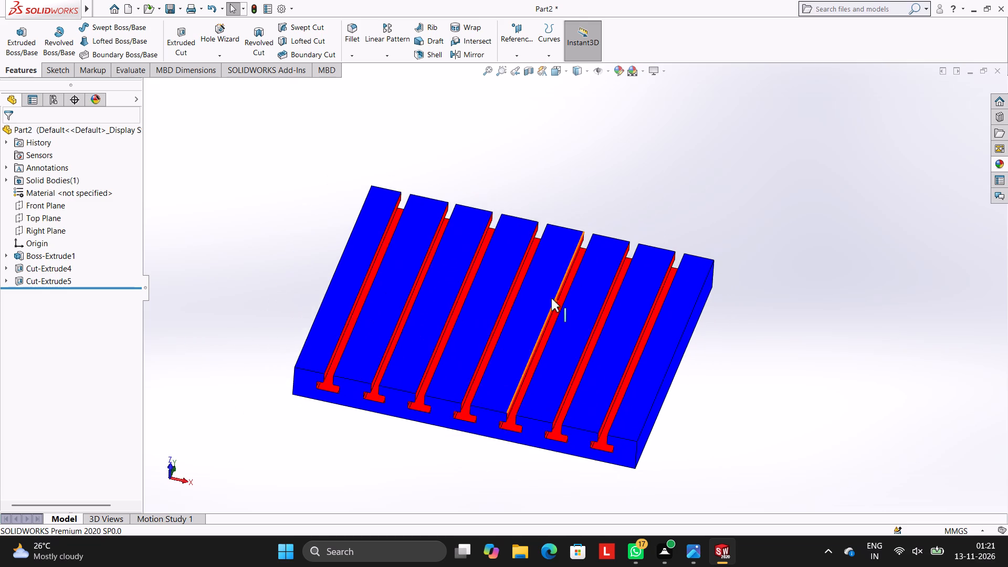
middle_click_drag(567, 287, 569, 241)
scroll(542, 289, "up", 1)
middle_click_drag(544, 289, 561, 225)
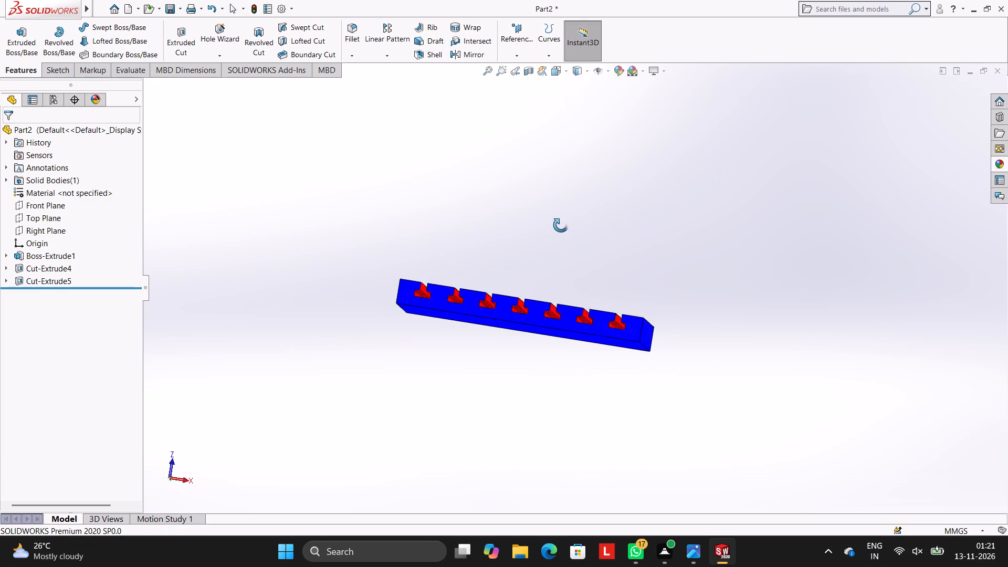
middle_click_drag(561, 225, 561, 242)
scroll(561, 242, "up", 1)
middle_click_drag(547, 291, 547, 280)
scroll(547, 280, "down", 6)
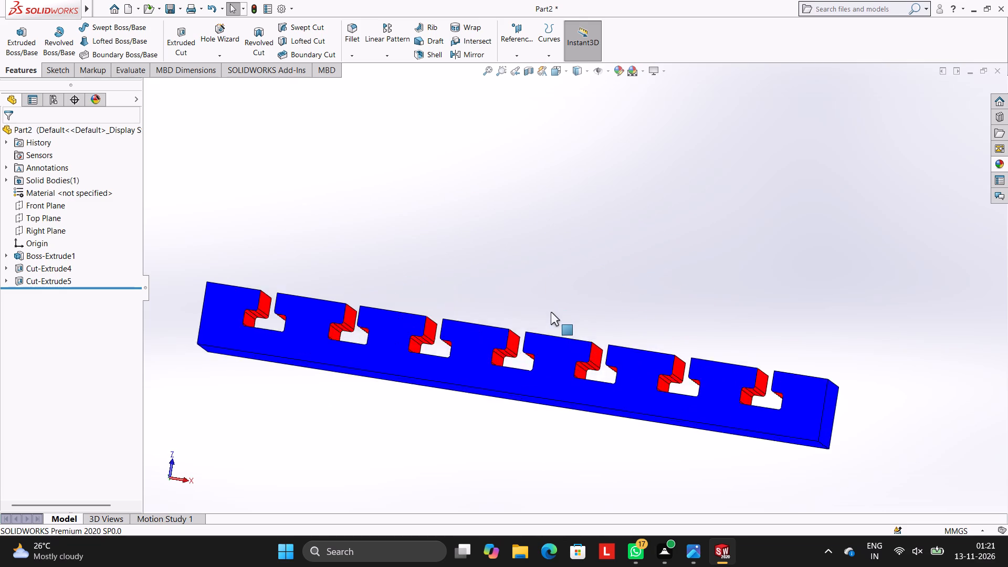
middle_click_drag(551, 313, 549, 325)
scroll(547, 327, "up", 2)
middle_click_drag(581, 320, 575, 360)
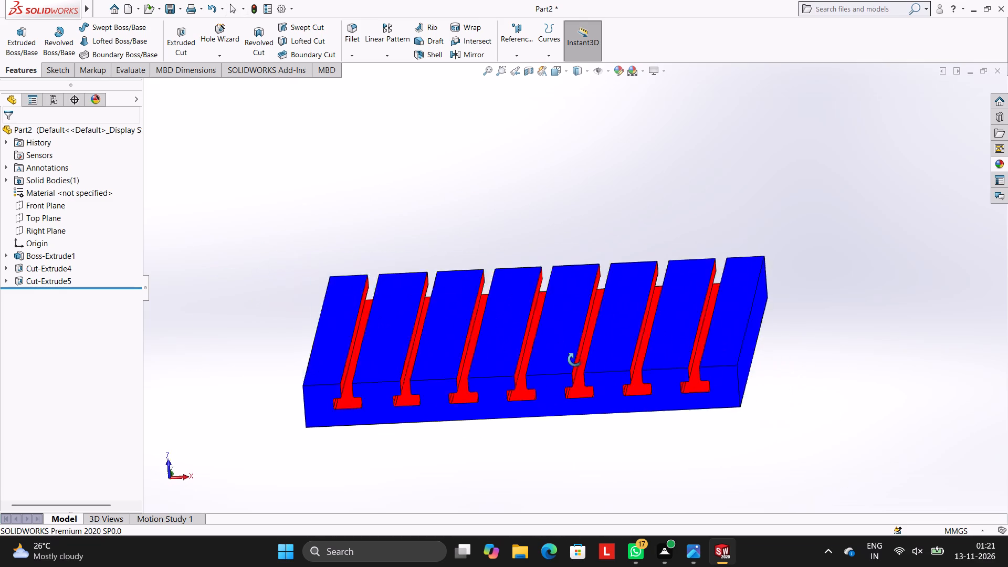
middle_click_drag(575, 360, 575, 332)
scroll(576, 333, "down", 2)
scroll(579, 330, "up", 2)
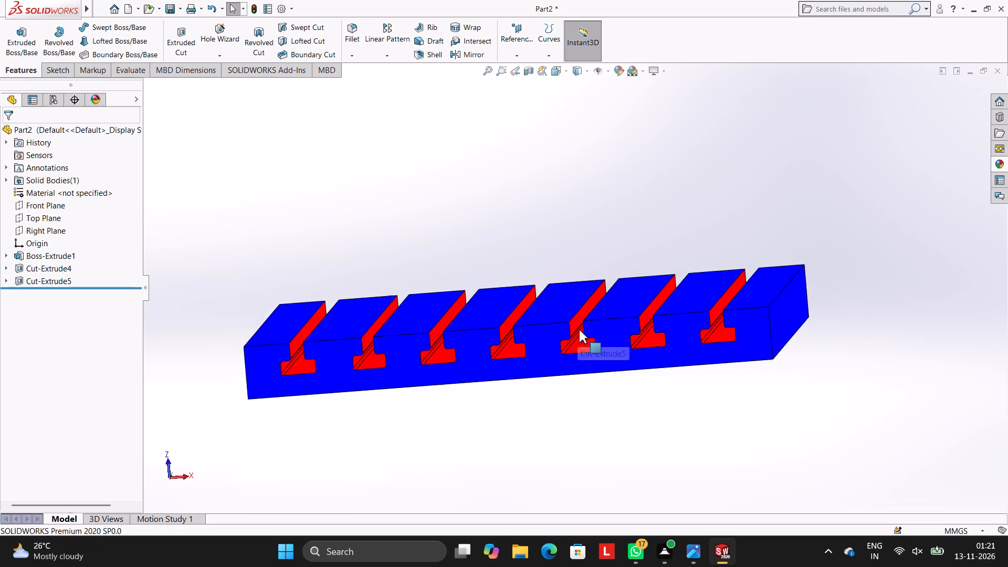
middle_click_drag(594, 324, 593, 343)
middle_click_drag(599, 331, 600, 314)
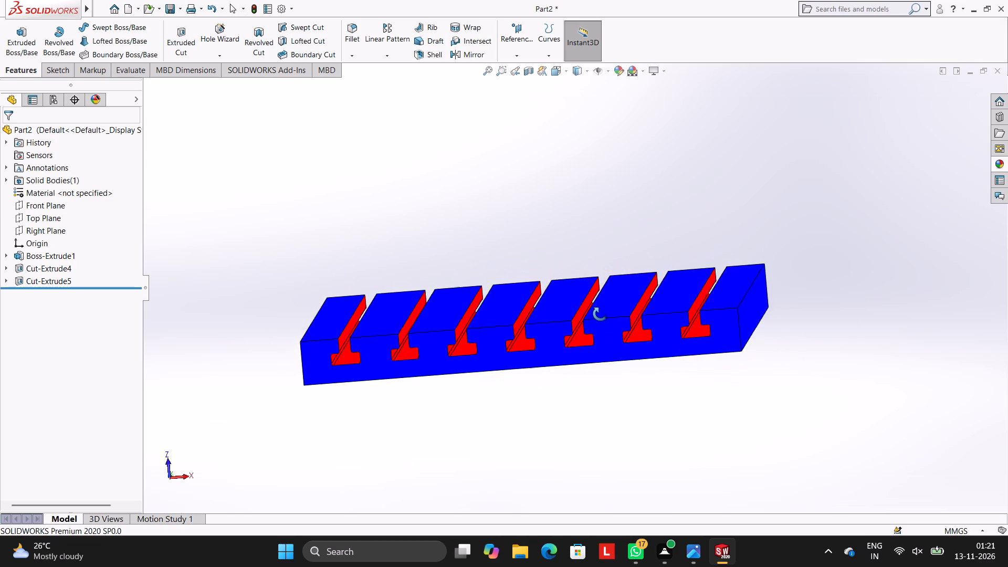
middle_click_drag(600, 314, 598, 310)
middle_click_drag(618, 331, 676, 316)
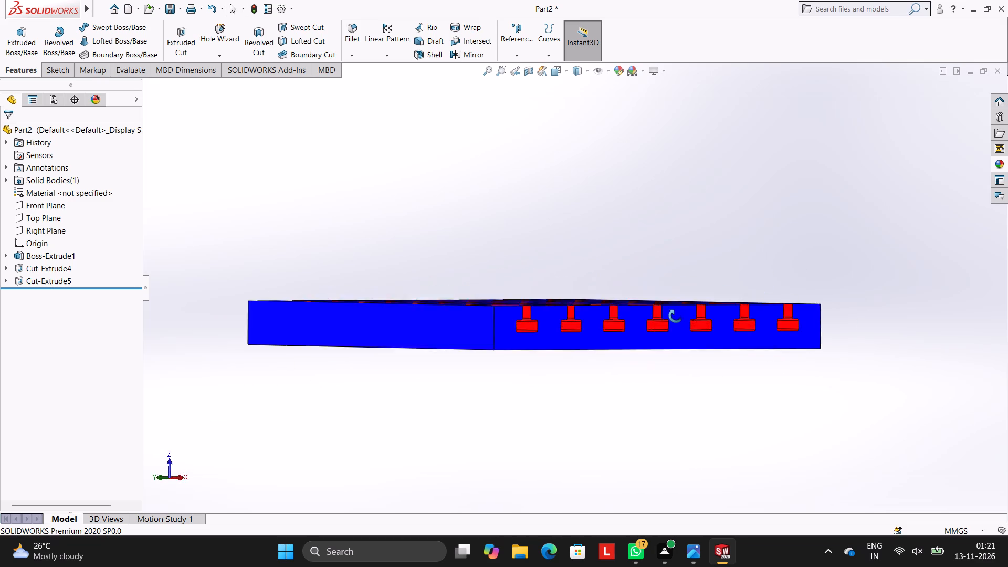
middle_click_drag(676, 316, 632, 327)
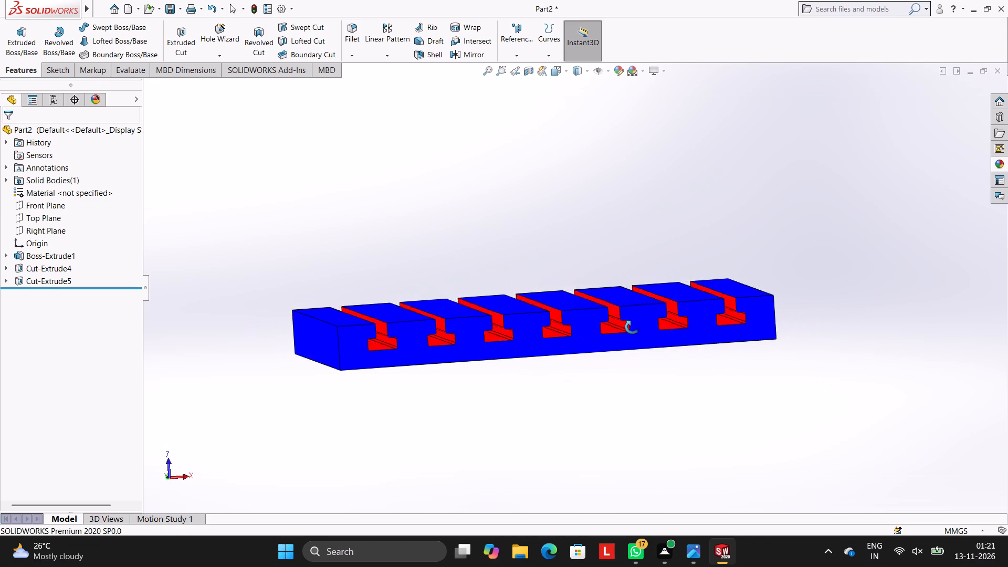
middle_click_drag(632, 327, 669, 315)
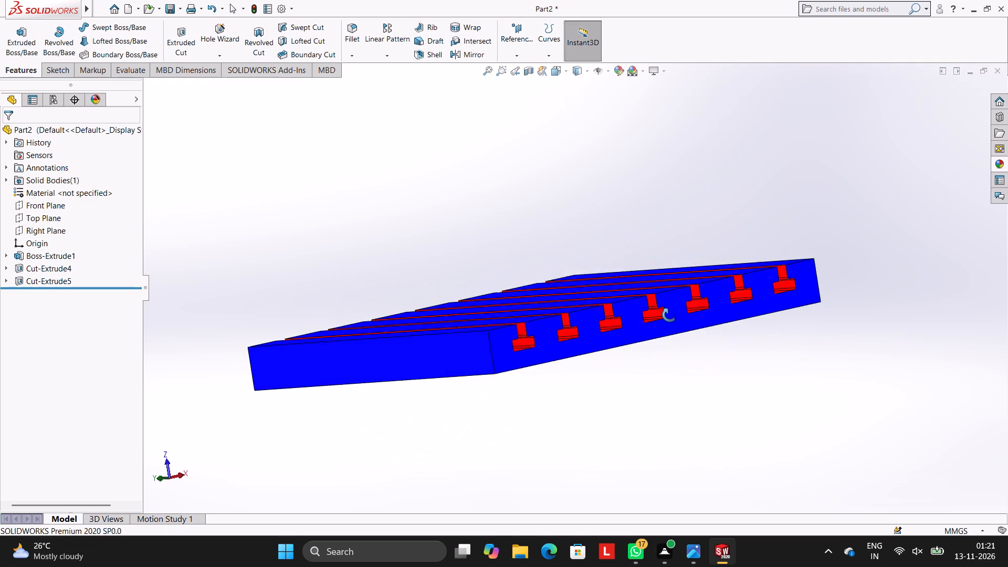
middle_click_drag(669, 315, 671, 310)
middle_click_drag(652, 377, 573, 426)
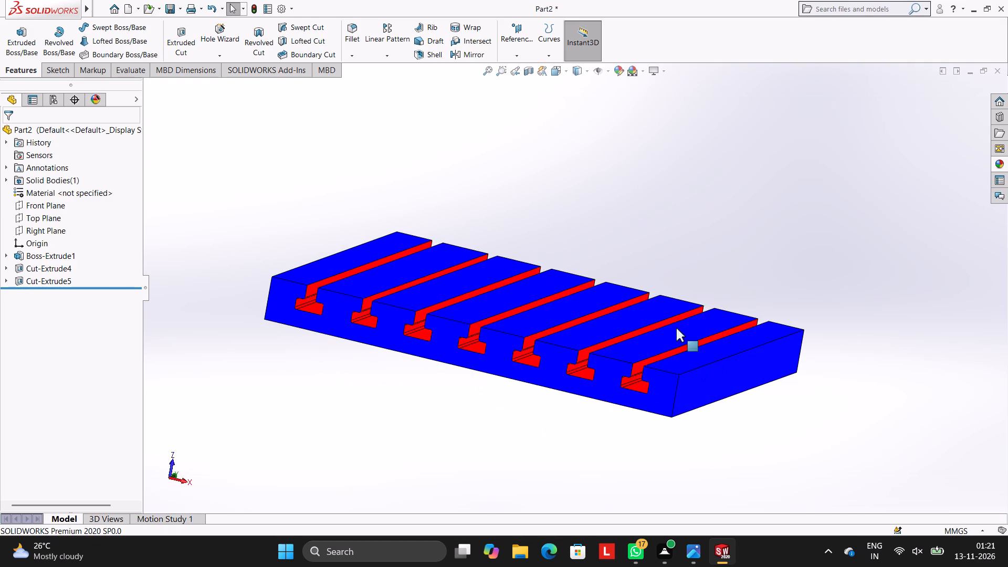
middle_click_drag(395, 274, 416, 300)
middle_click_drag(643, 385, 621, 476)
scroll(516, 344, "up", 2)
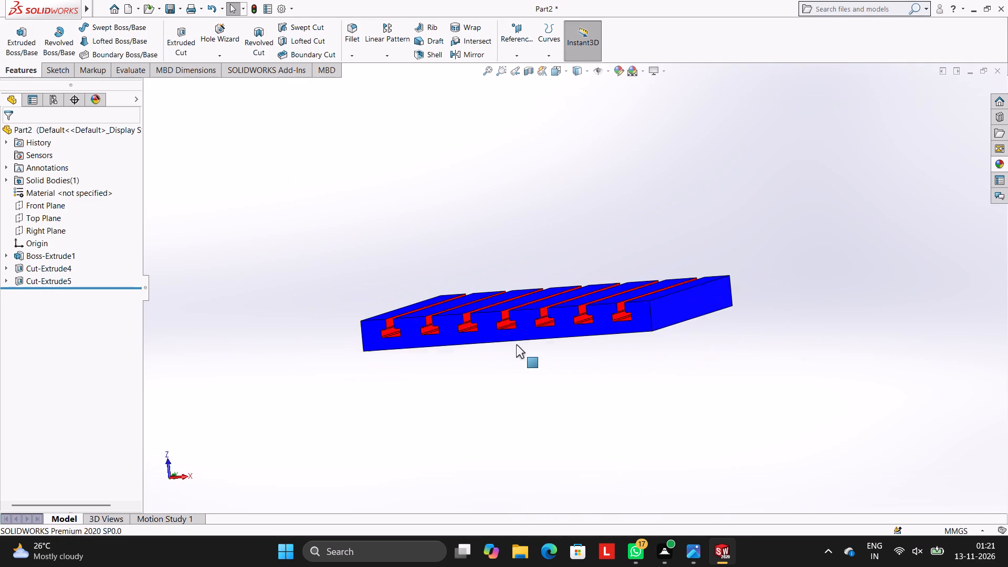
scroll(516, 344, "up", 1)
scroll(516, 344, "down", 3)
scroll(545, 280, "up", 1)
middle_click_drag(548, 287, 549, 281)
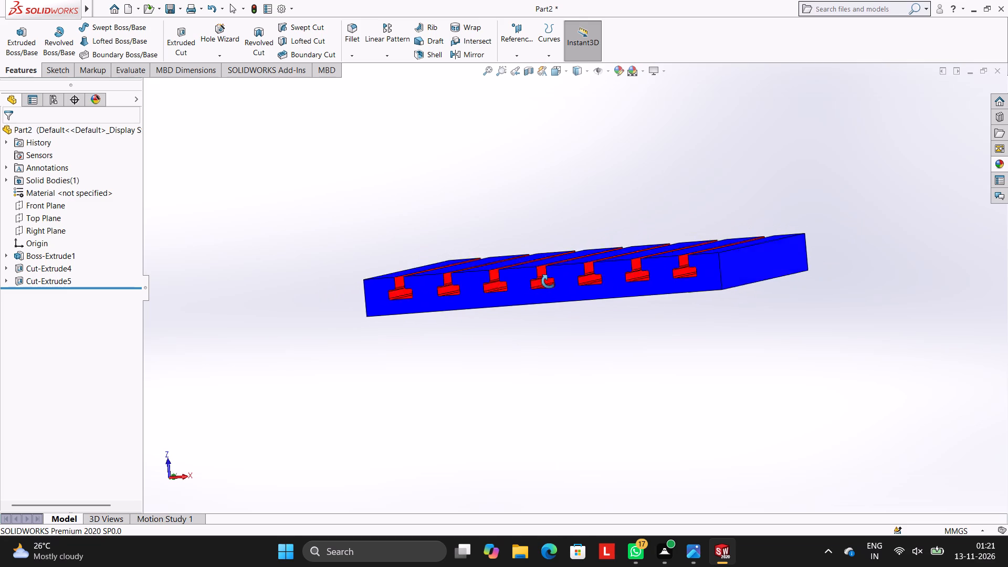
middle_click_drag(549, 281, 542, 307)
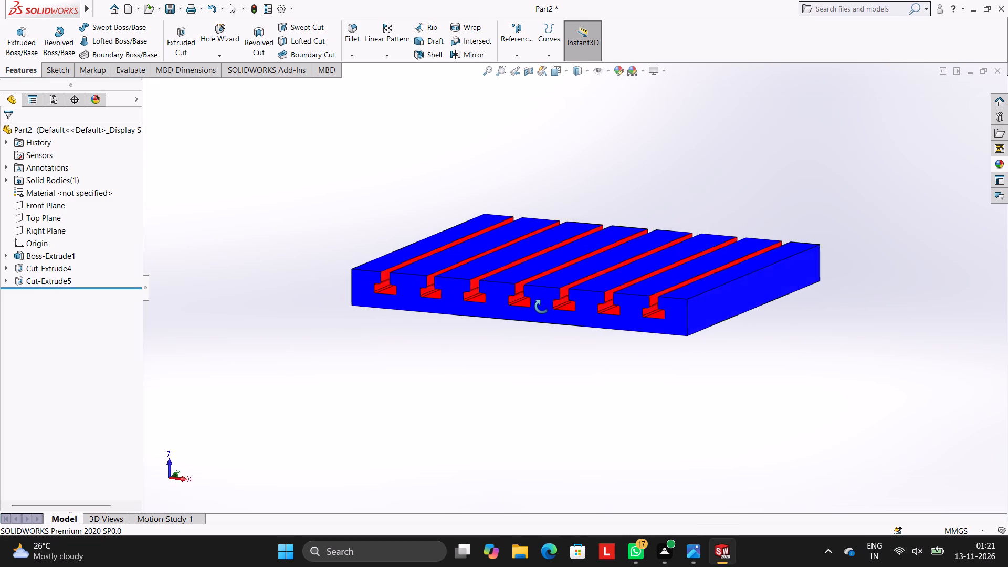
middle_click_drag(542, 307, 543, 298)
scroll(543, 300, "down", 2)
scroll(579, 272, "up", 1)
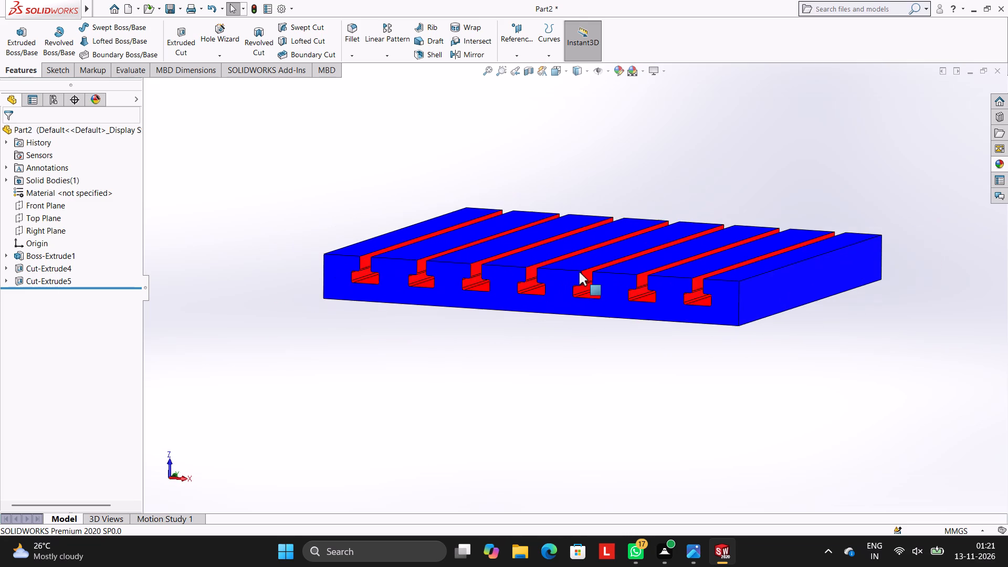
middle_click_drag(594, 275, 611, 253)
middle_click_drag(611, 253, 619, 255)
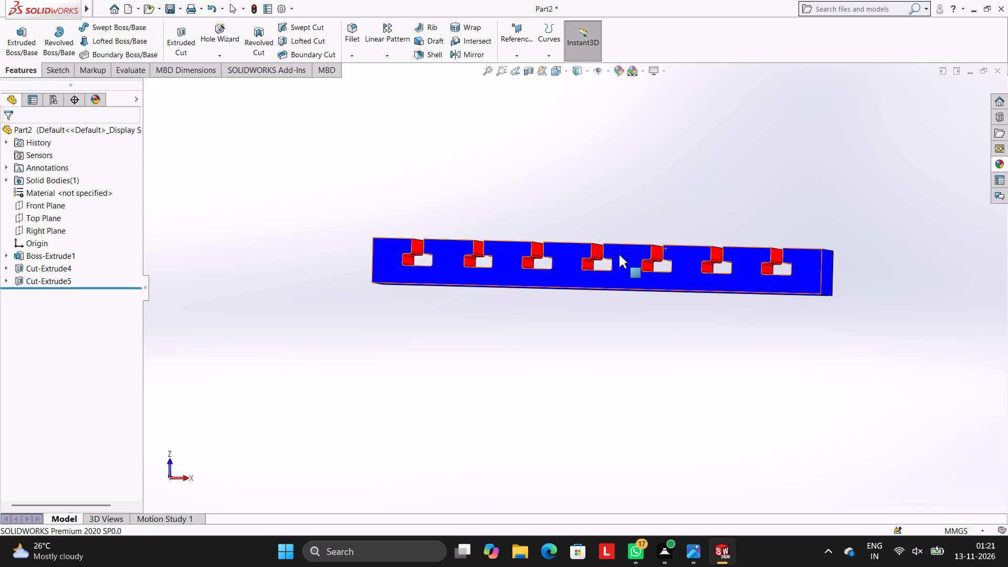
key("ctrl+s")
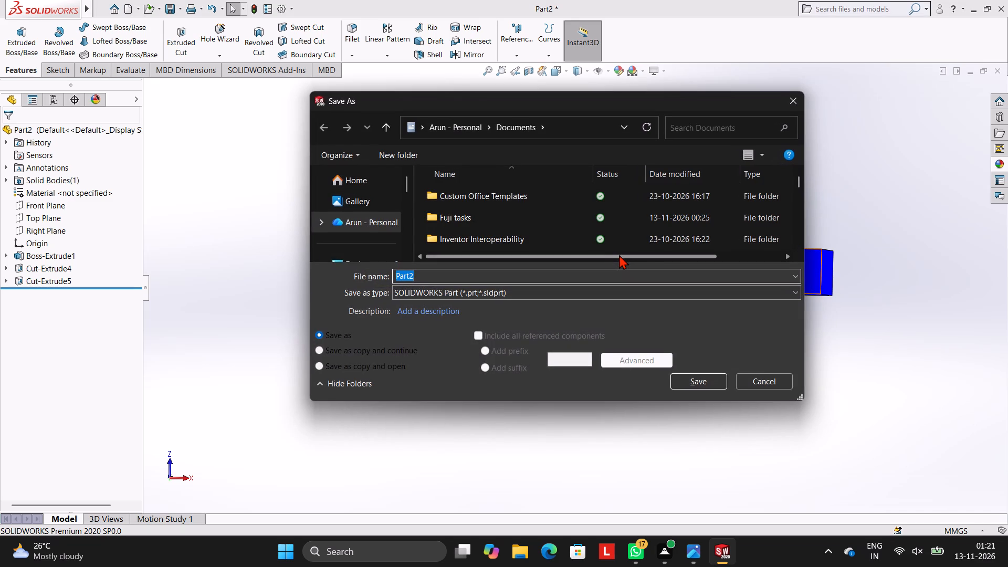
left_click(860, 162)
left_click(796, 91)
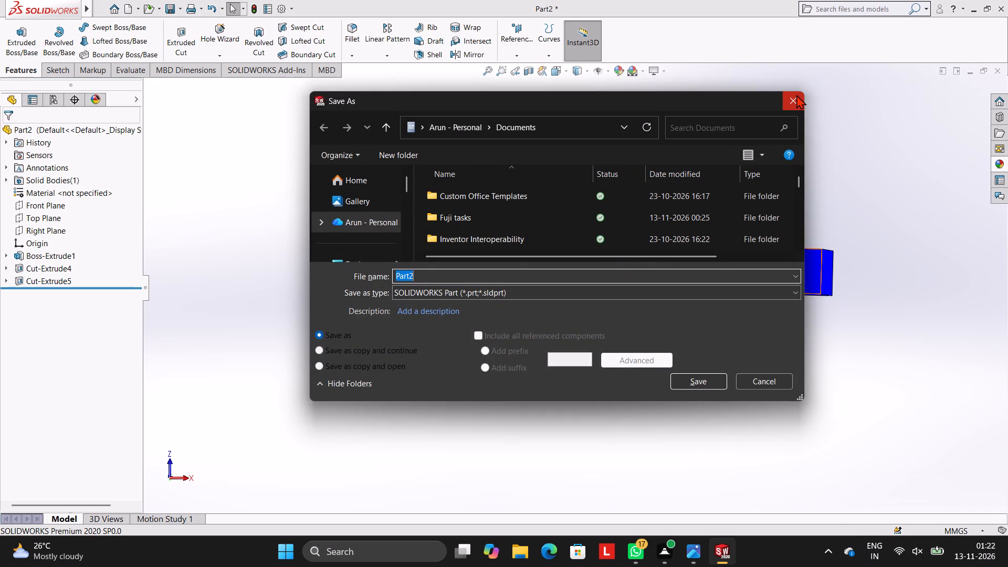
Save the part in the Documents folder as a SOLIDWORKS part named FLATE PLATE WITH PARALLEL T SLOT.
left_click(796, 94)
middle_click_drag(796, 141, 779, 167)
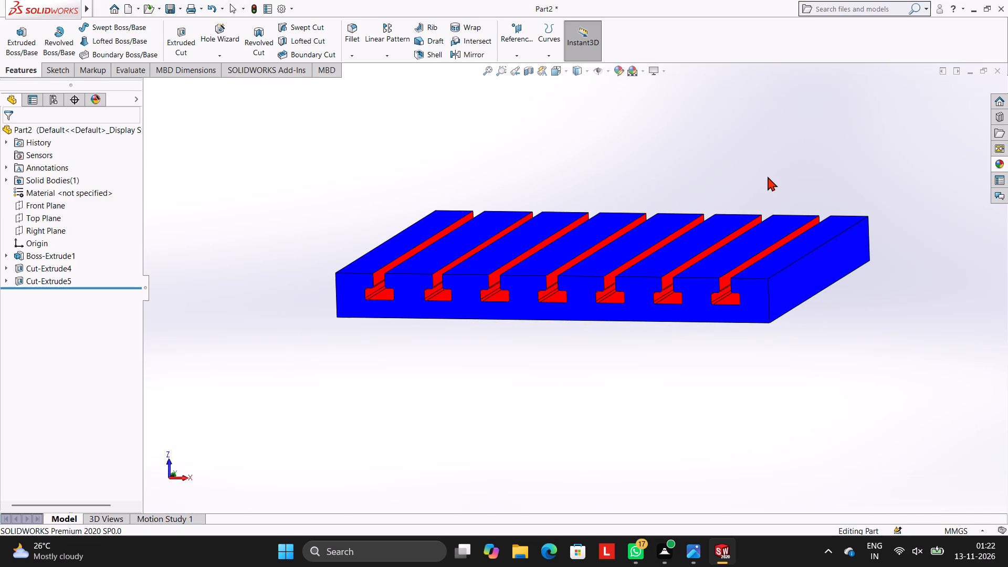
middle_click_drag(767, 173, 758, 189)
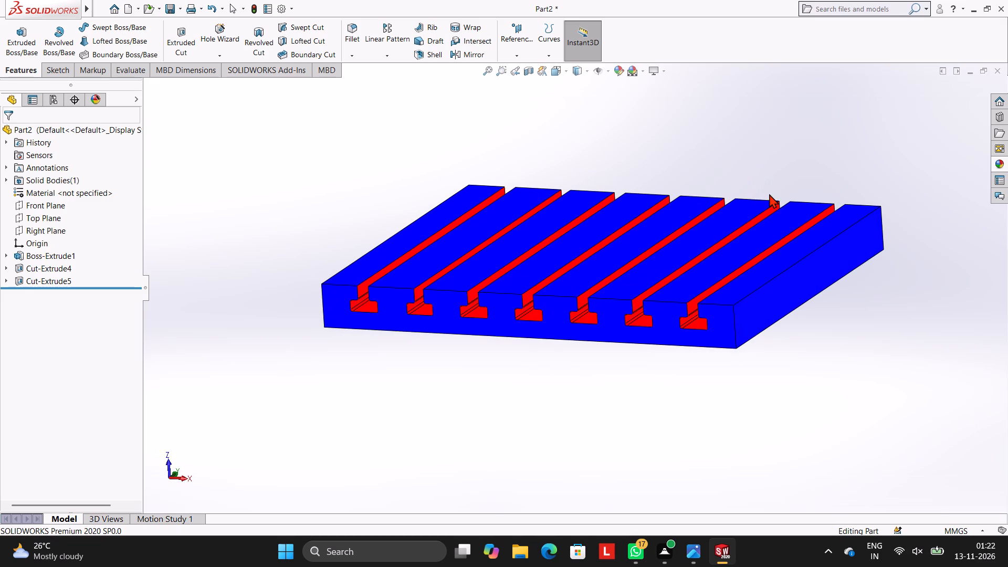
key("ctrl+s")
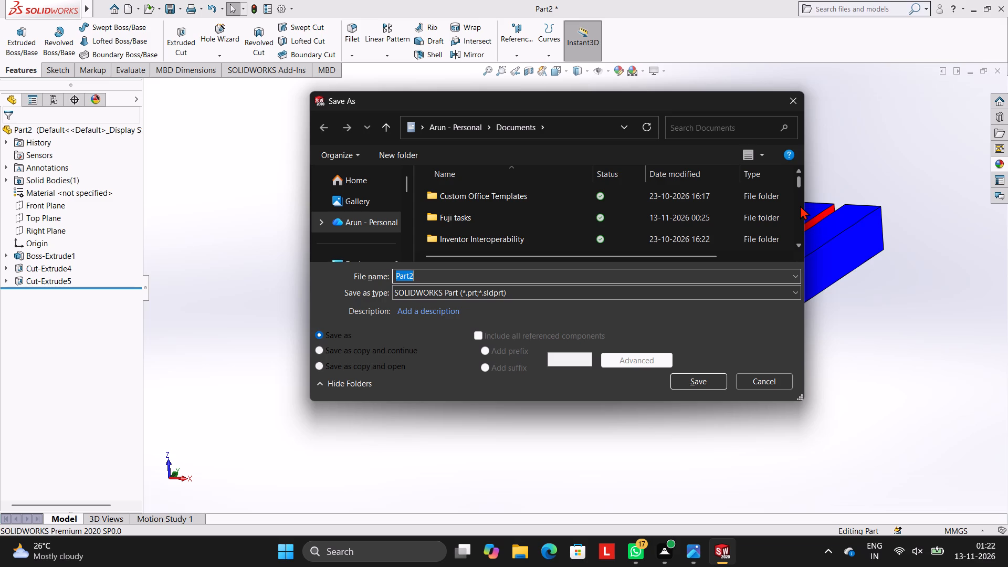
key("BackSpace")
type("FLA")
type("TE")
key("space")
type("PLA")
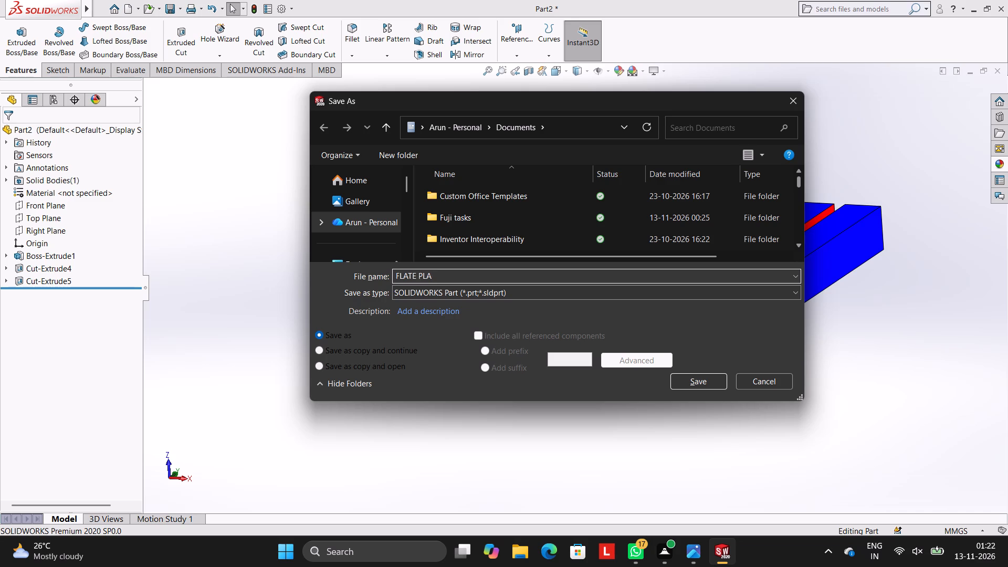
type("TE")
key("space")
key("w")
key("i")
key("t")
key("h")
key("space")
type("PA")
key("r")
key("a")
type("LL")
type("EL")
key("space")
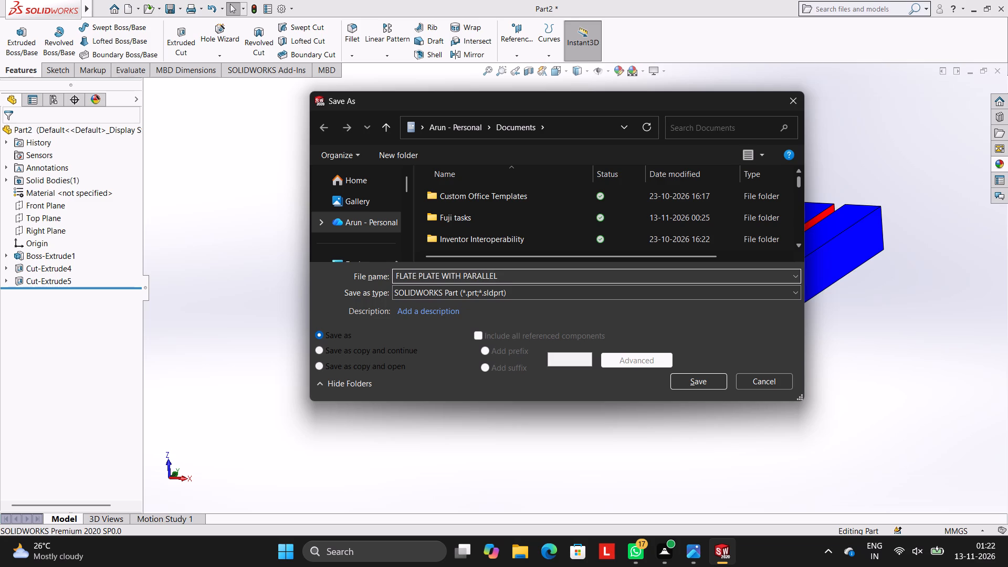
type("T")
key("space")
type("SLO")
type("T")
key("space")
left_click(698, 383)
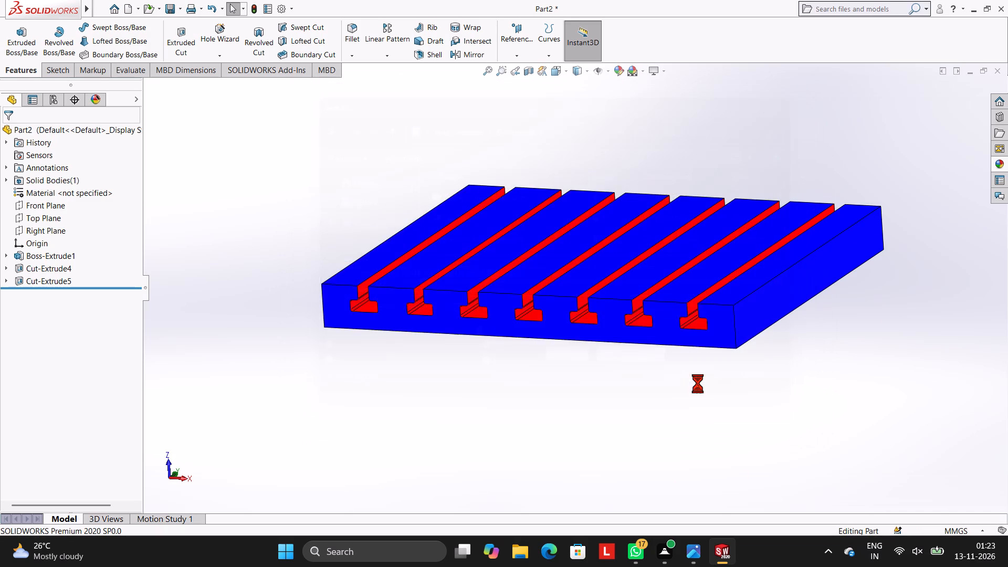
Save a PDF version of the T-slot plate in Documents under the same file name, using Adobe Portable Document Format.
left_click(180, 8)
left_click(199, 38)
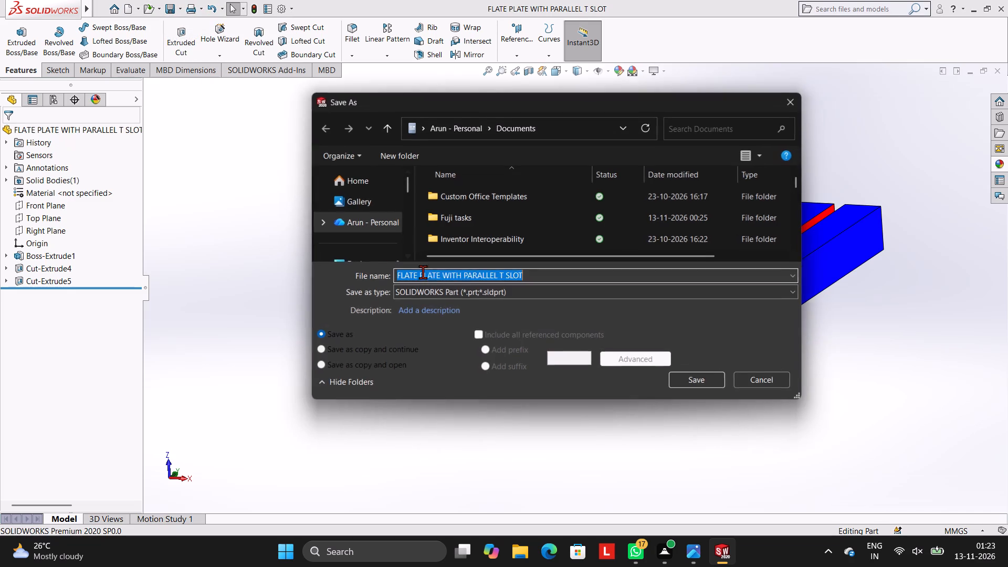
left_click(529, 288)
left_click(496, 76)
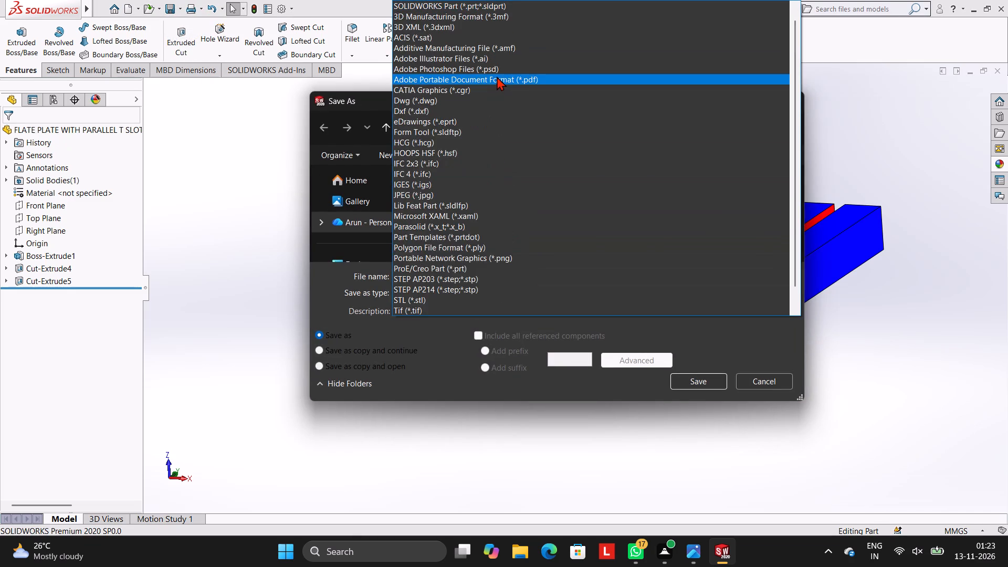
left_click(703, 404)
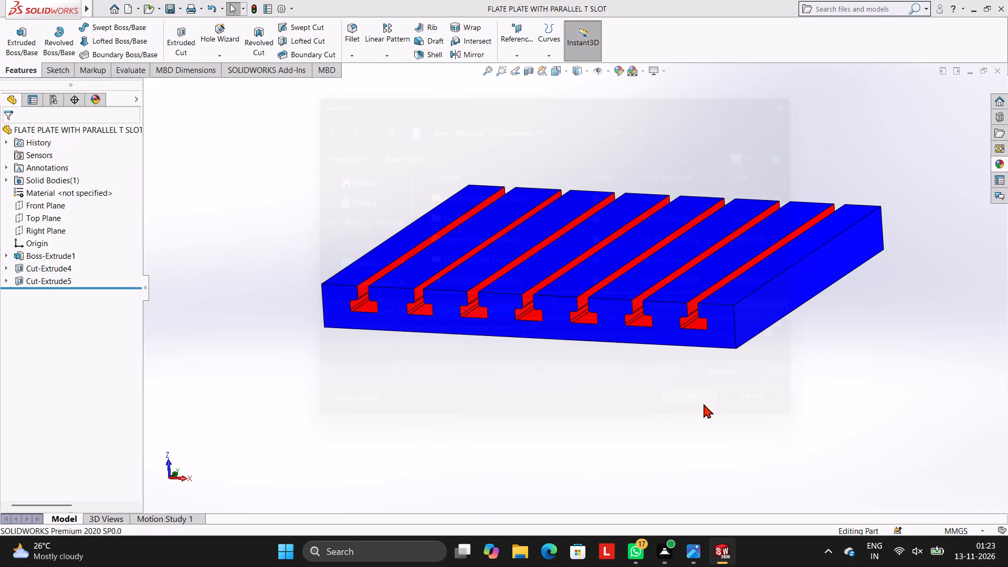